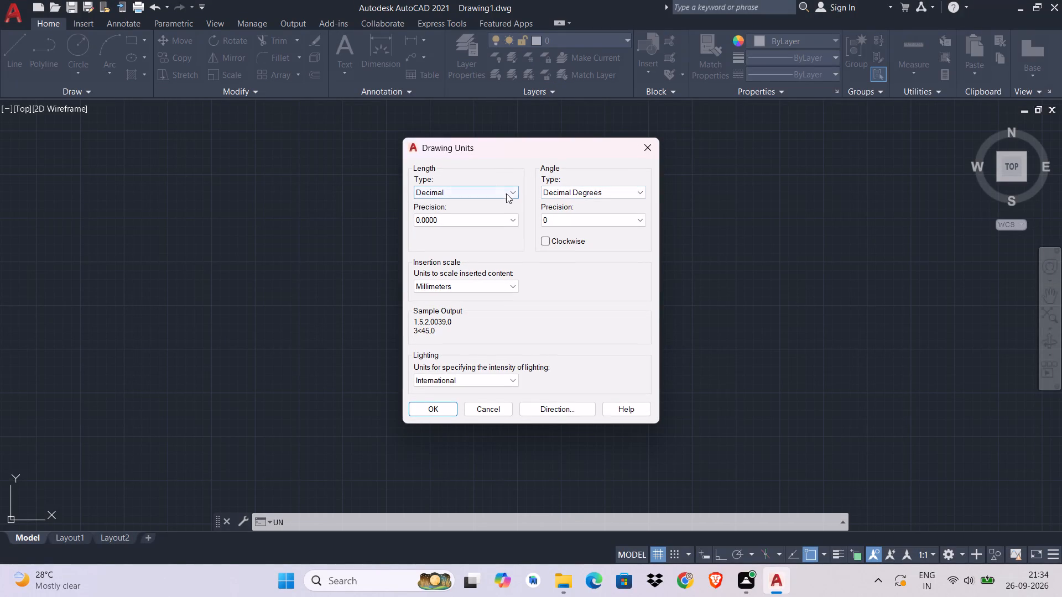
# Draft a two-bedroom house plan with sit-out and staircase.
# Configure the drawing units with Decimal length type and Centimeters as the insertion scale.
pyautogui.click(506, 192)
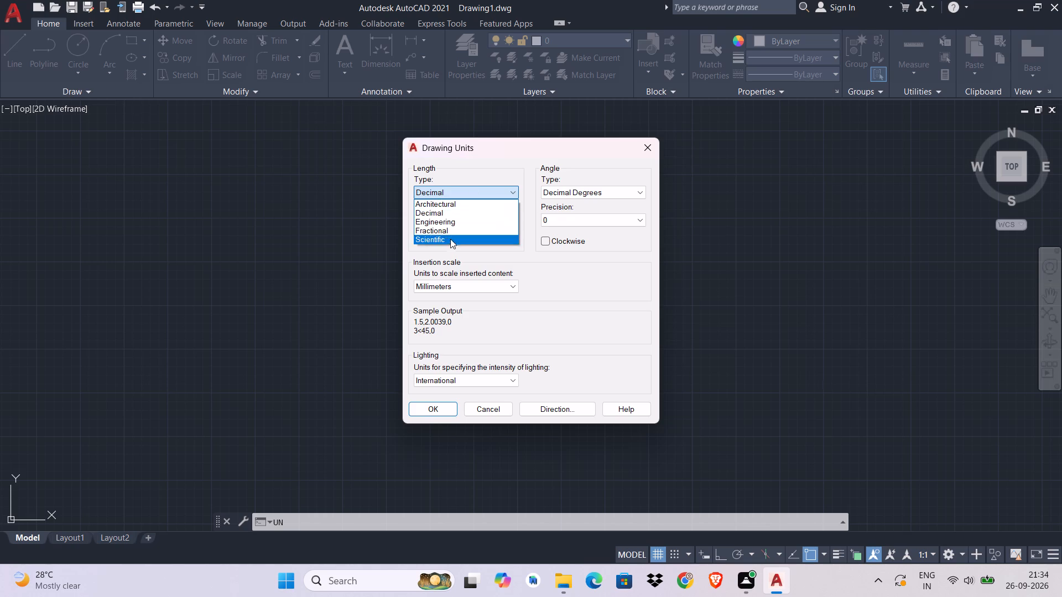
pyautogui.click(464, 219)
pyautogui.click(468, 195)
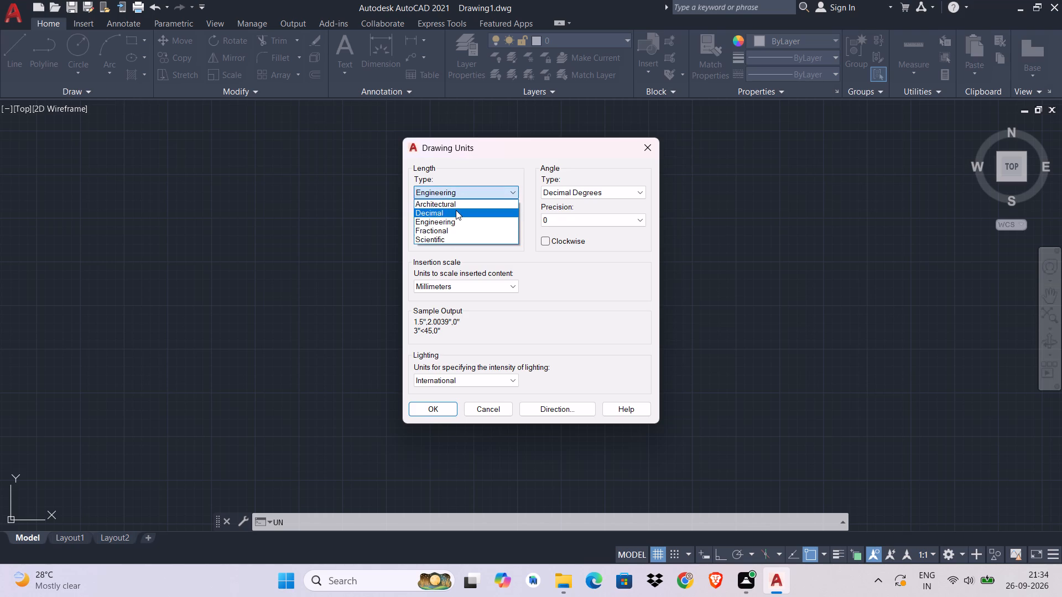
pyautogui.click(456, 210)
pyautogui.click(488, 287)
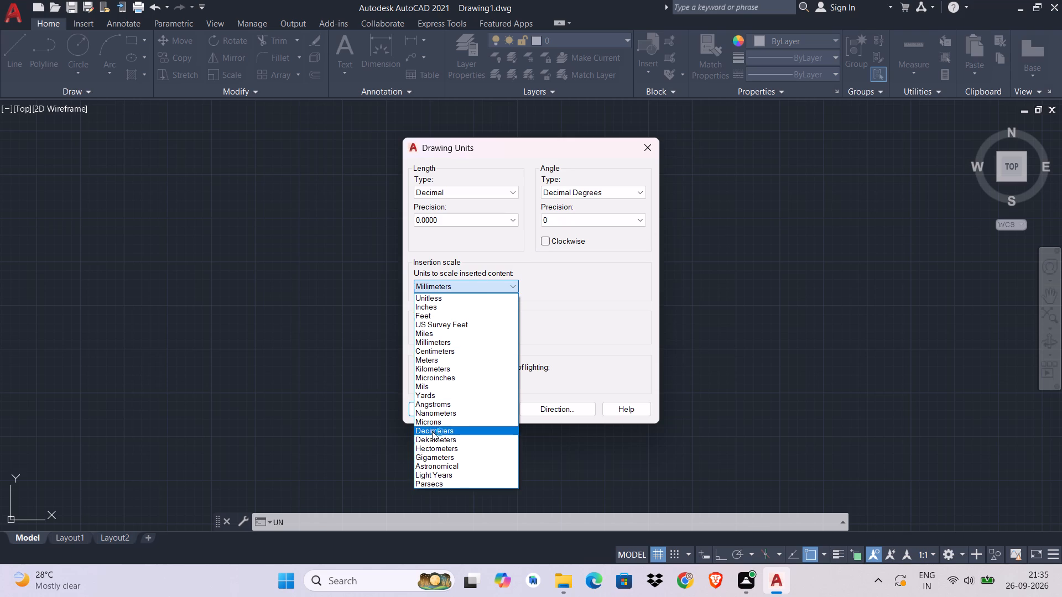
pyautogui.click(434, 355)
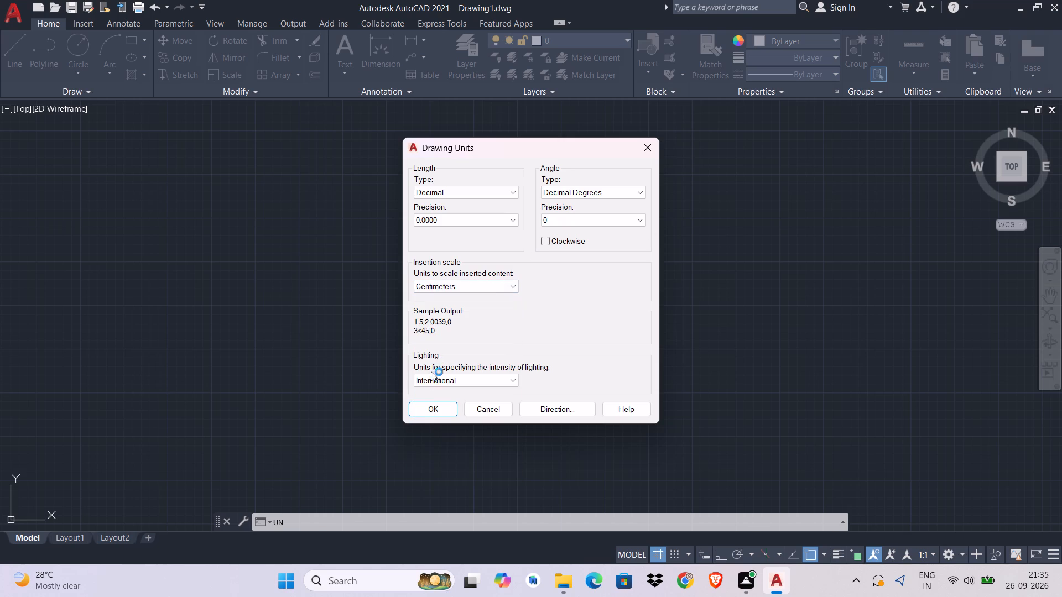
pyautogui.click(419, 406)
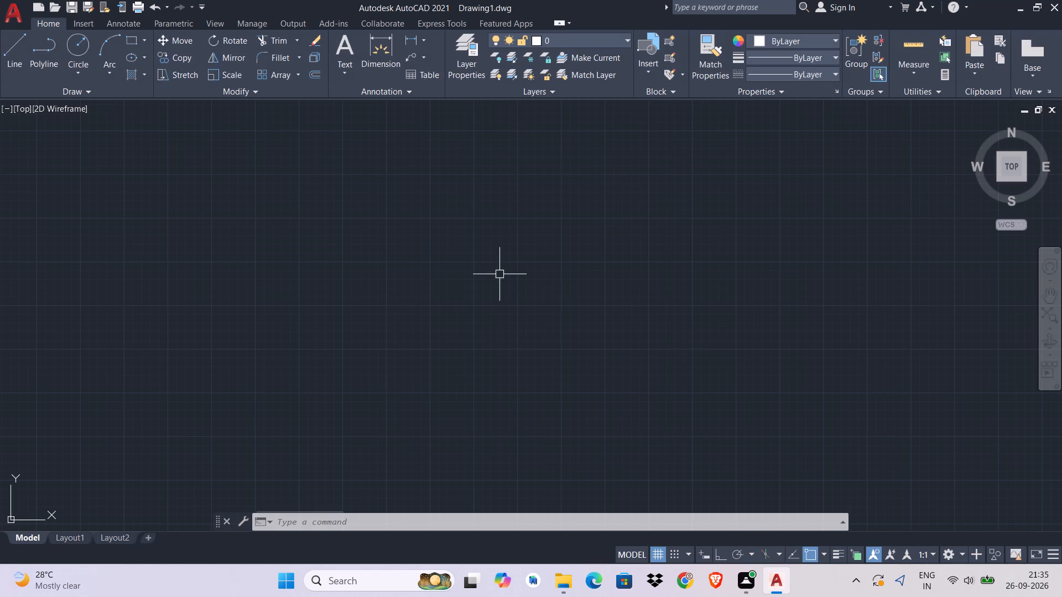
# Reopen the drawing units settings to check the length type and the insertion scale.
pyautogui.press('Escape')
pyautogui.press('Escape')
pyautogui.press('Escape')
pyautogui.write('UN')
pyautogui.press('space')
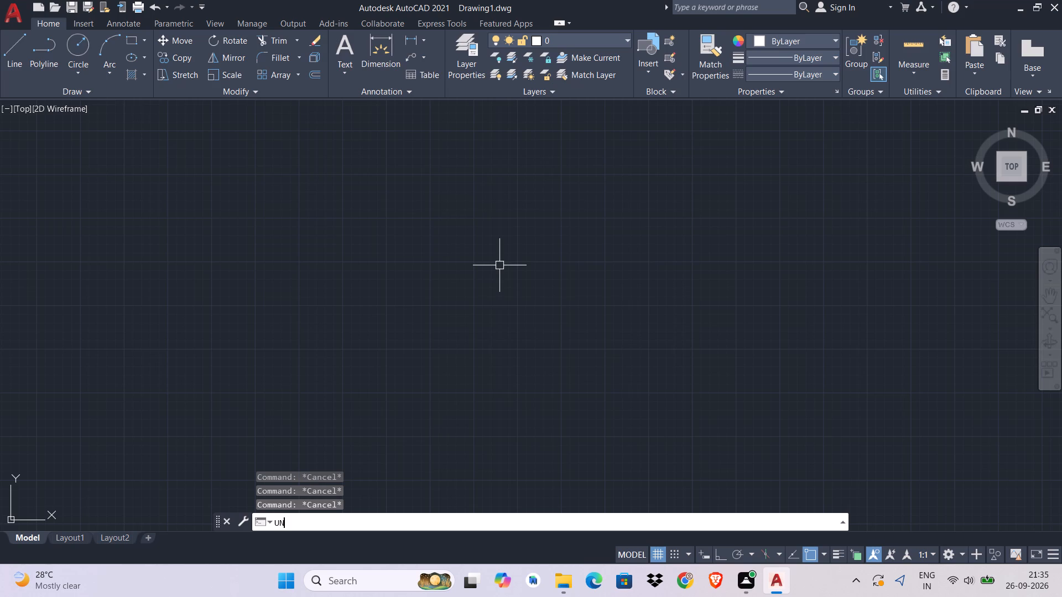
pyautogui.click(424, 421)
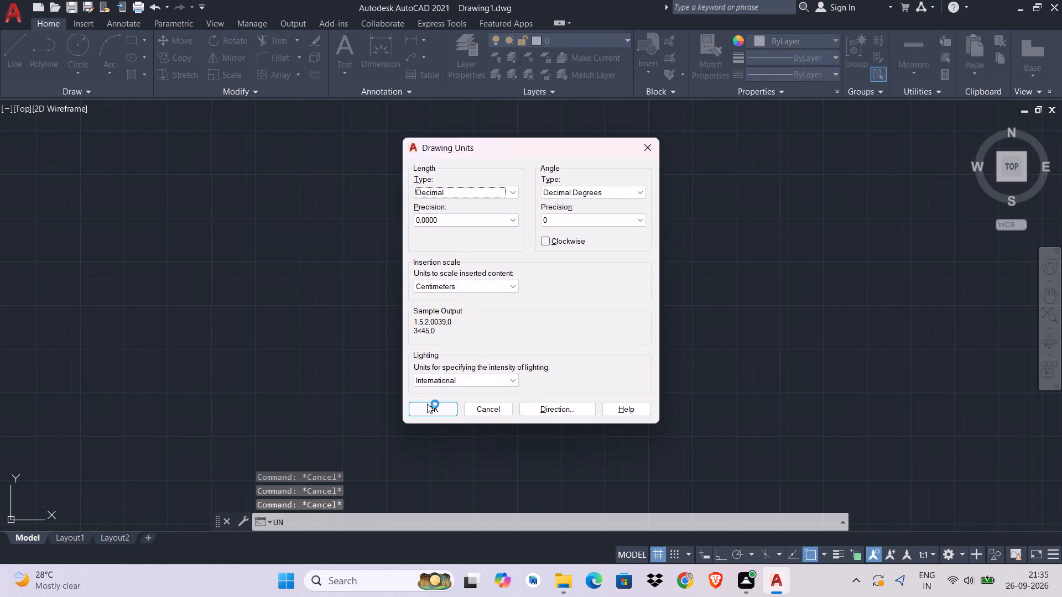
pyautogui.click(427, 404)
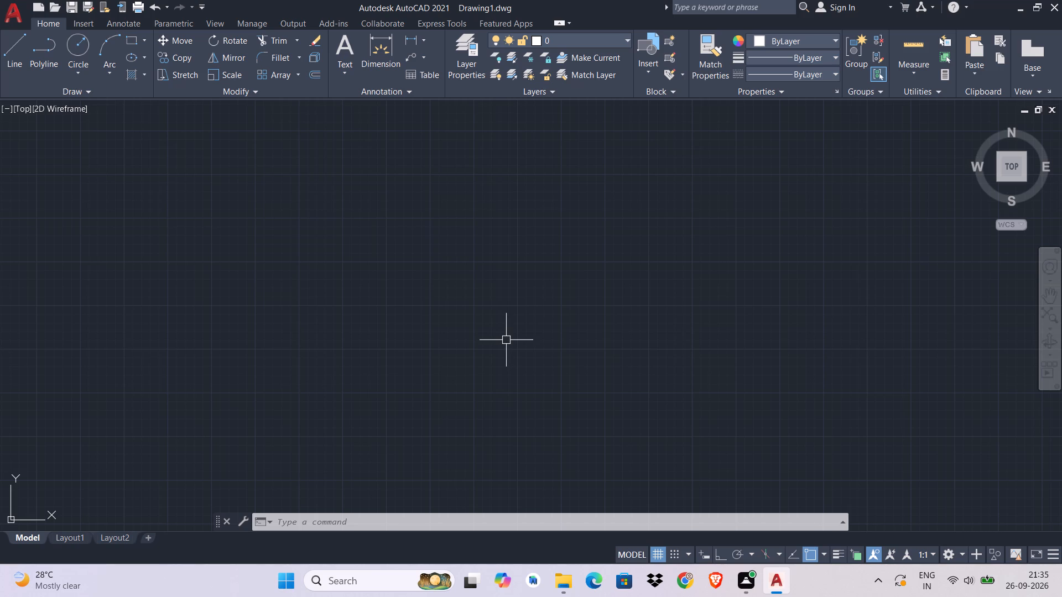
# With Ortho on, draw a 420 cm horizontal line and a vertical line down from its right end.
pyautogui.press('l')
pyautogui.press('space')
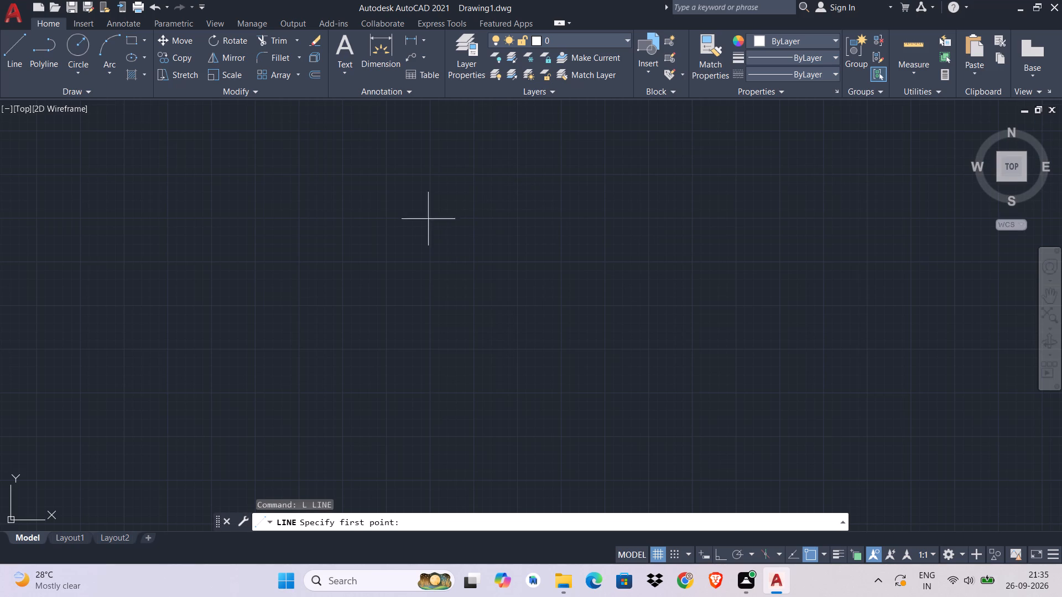
pyautogui.click(400, 186)
pyautogui.moveTo(610, 207); pyautogui.dragTo(516, 226, button='middle')
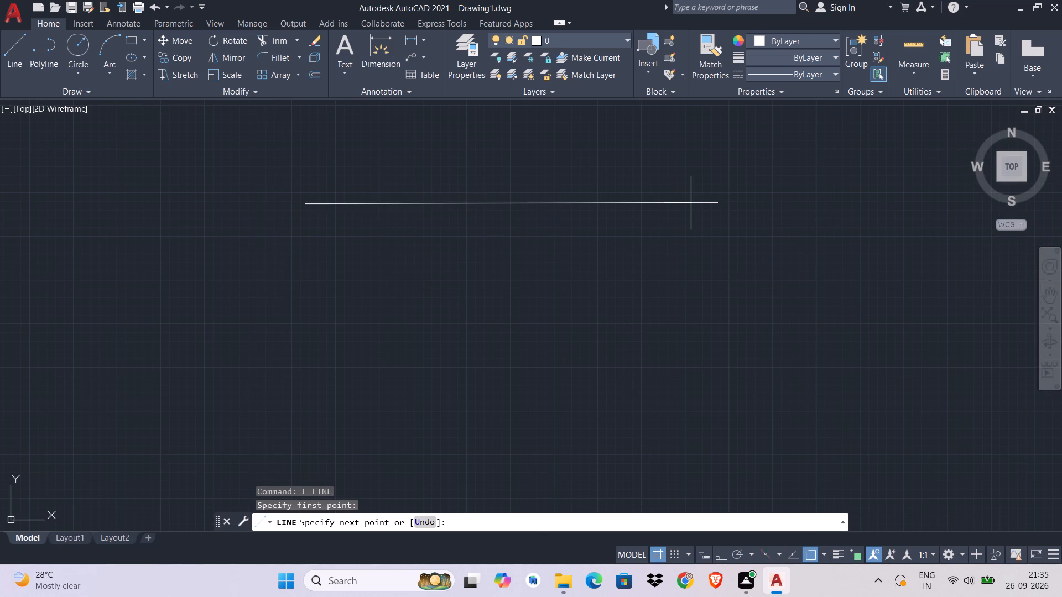
pyautogui.hotkey('ctrl', 'l')
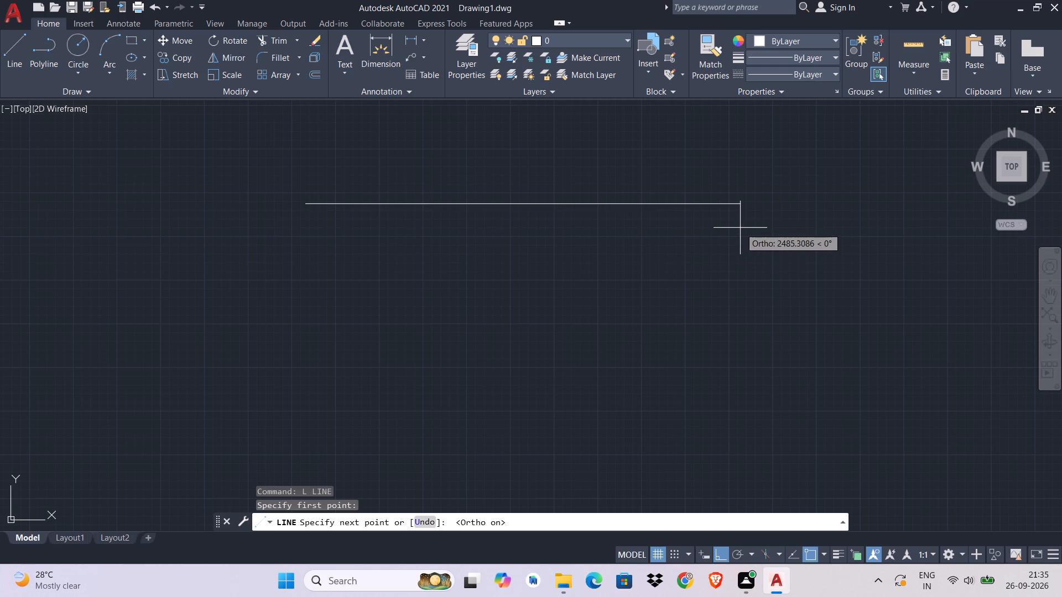
pyautogui.write('420')
pyautogui.press('Return')
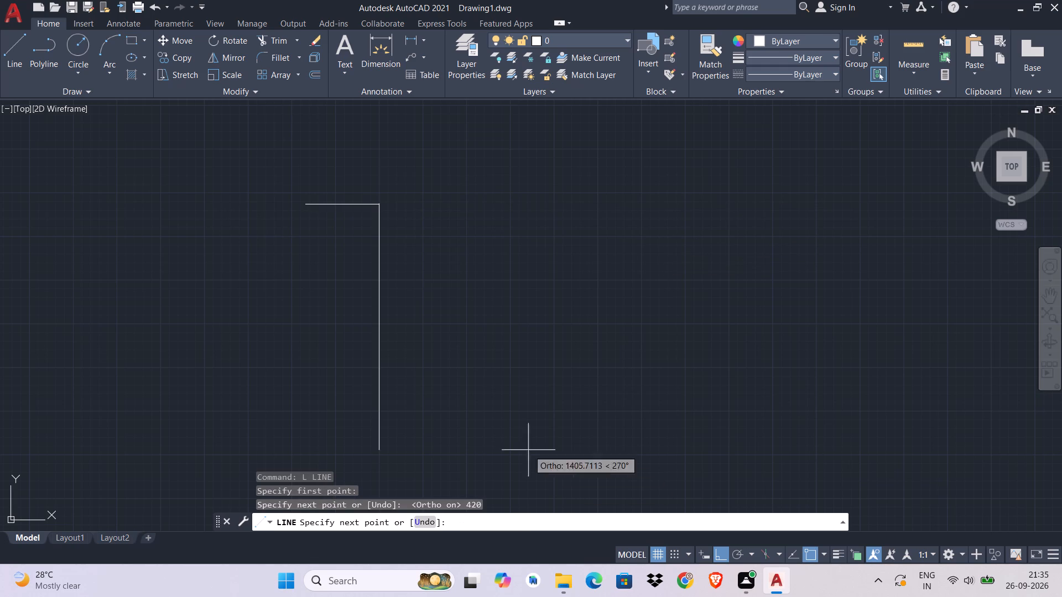
pyautogui.moveTo(353, 289); pyautogui.dragTo(403, 318, button='middle')
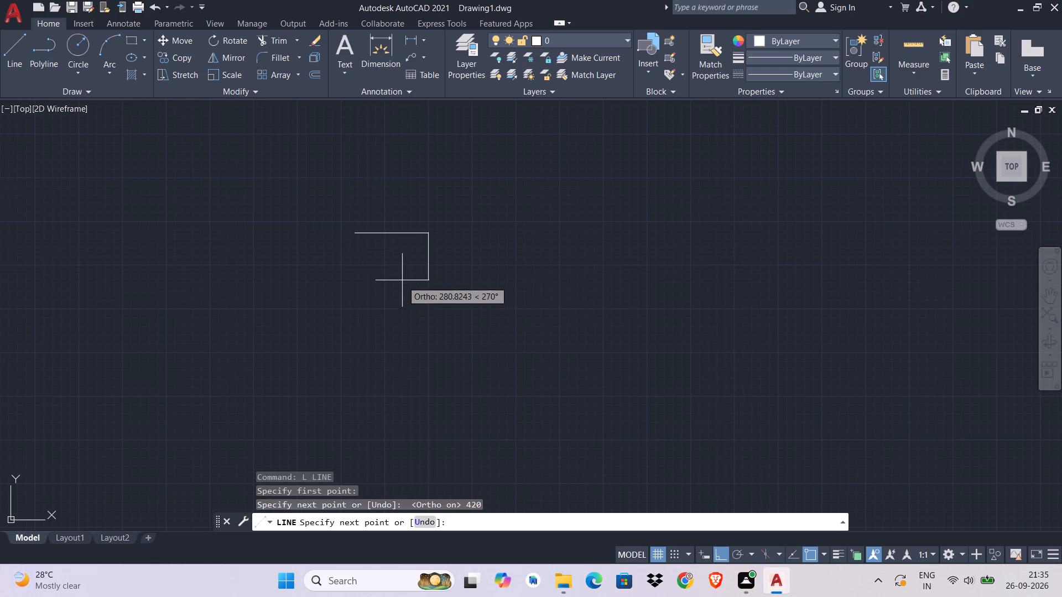
pyautogui.click(416, 355)
pyautogui.press('Escape')
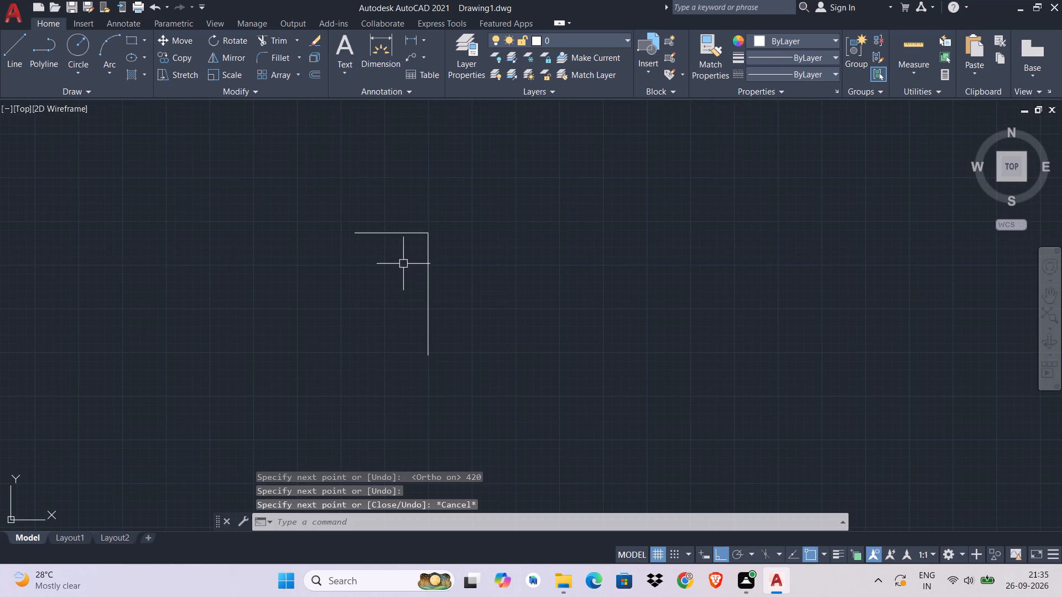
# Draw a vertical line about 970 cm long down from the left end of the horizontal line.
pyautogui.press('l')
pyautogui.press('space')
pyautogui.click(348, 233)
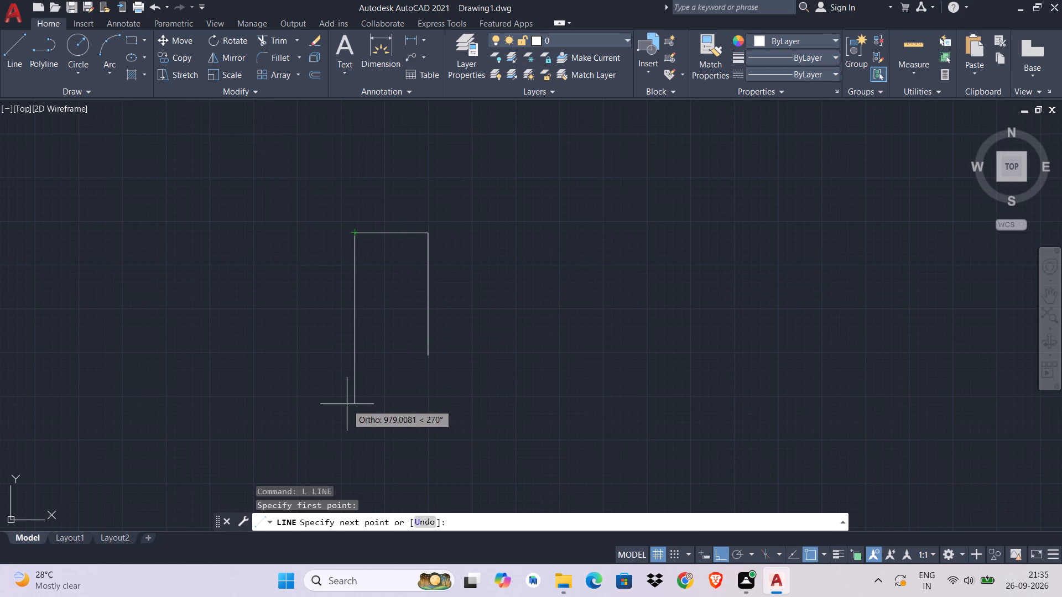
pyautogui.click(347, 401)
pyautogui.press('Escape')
# Erase all the lines drawn so far.
pyautogui.moveTo(360, 347); pyautogui.dragTo(421, 374, button='middle')
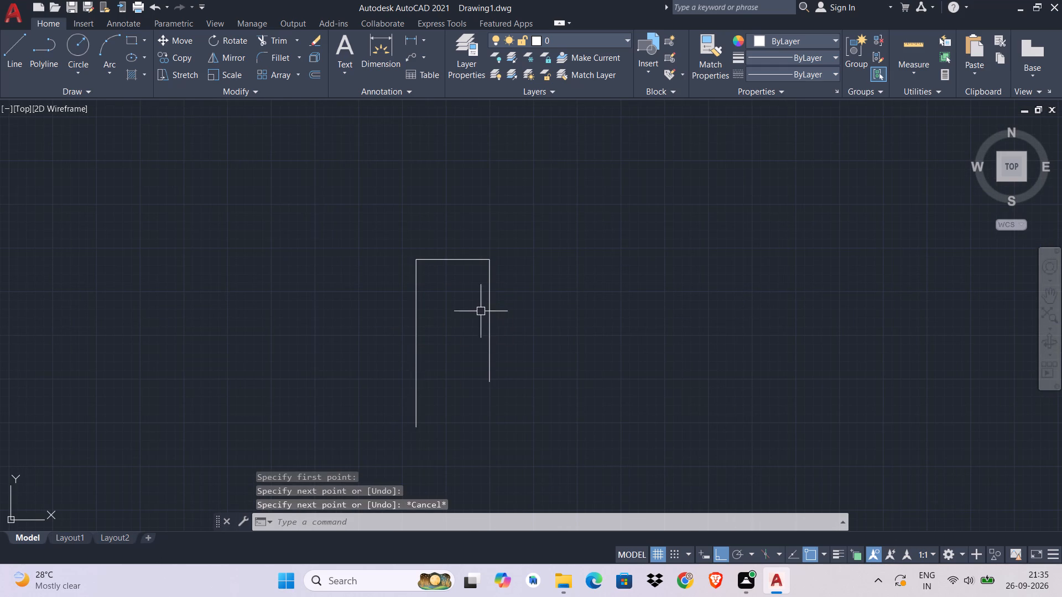
pyautogui.press('Escape')
pyautogui.click(554, 203)
pyautogui.click(357, 395)
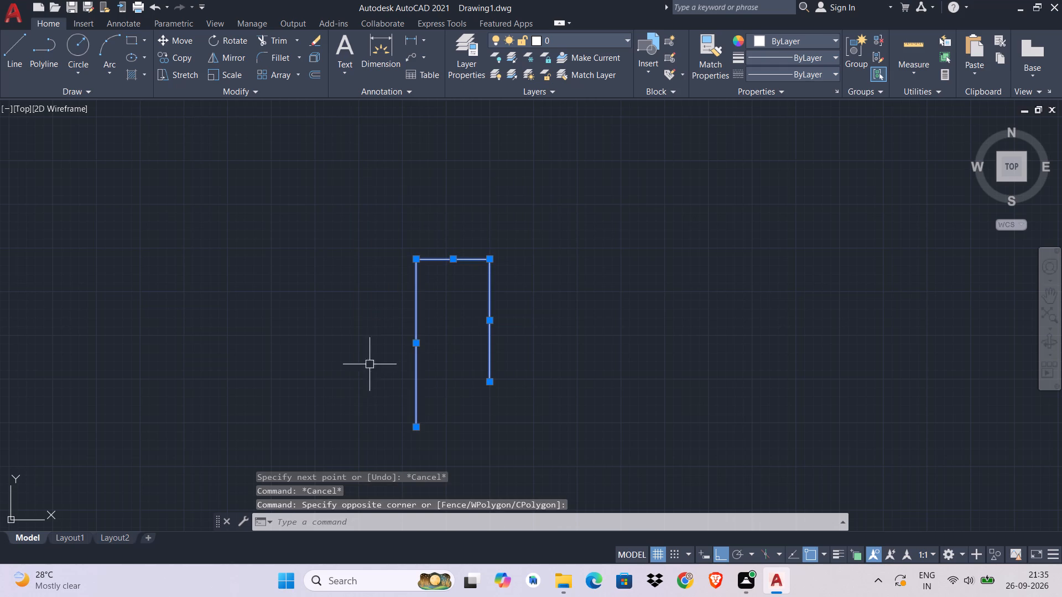
pyautogui.press('Delete')
# Draw a long horizontal line for the top outer wall and a vertical line down from its left end.
pyautogui.press('l')
pyautogui.press('space')
pyautogui.click(347, 185)
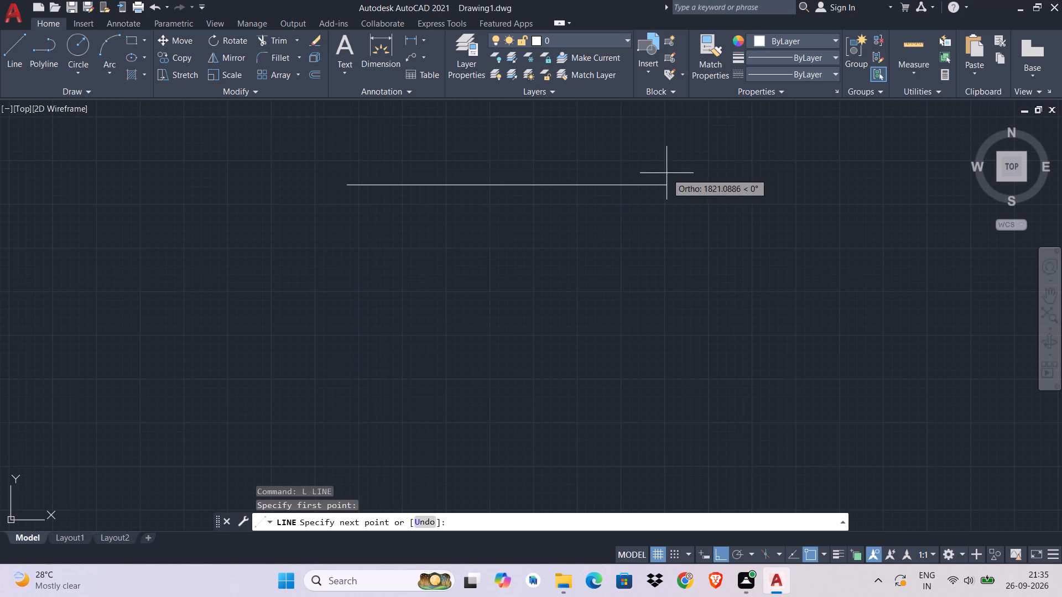
pyautogui.click(851, 172)
pyautogui.press('Escape')
pyautogui.press('space')
pyautogui.click(345, 183)
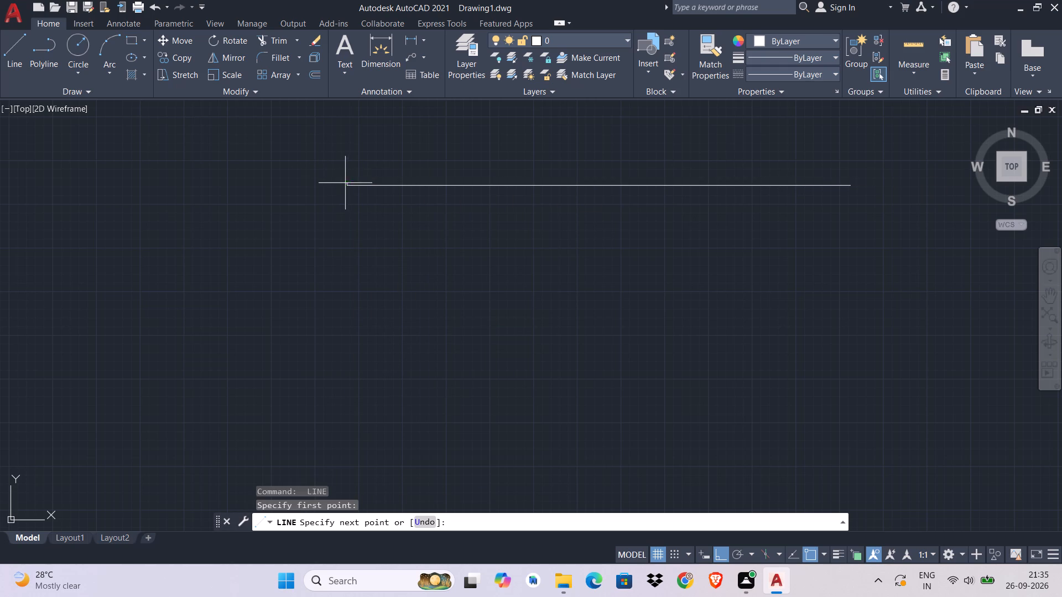
pyautogui.scroll(-2, 346, 219)
pyautogui.click(330, 324)
pyautogui.press('Escape')
# Offset the top line downward and the left line to the right by 23 to form the outer wall thickness.
pyautogui.middleClick(371, 214)
pyautogui.scroll(2, 371, 214)
pyautogui.moveTo(371, 214); pyautogui.dragTo(430, 265, button='middle')
pyautogui.press('o')
pyautogui.press('space')
pyautogui.write('23')
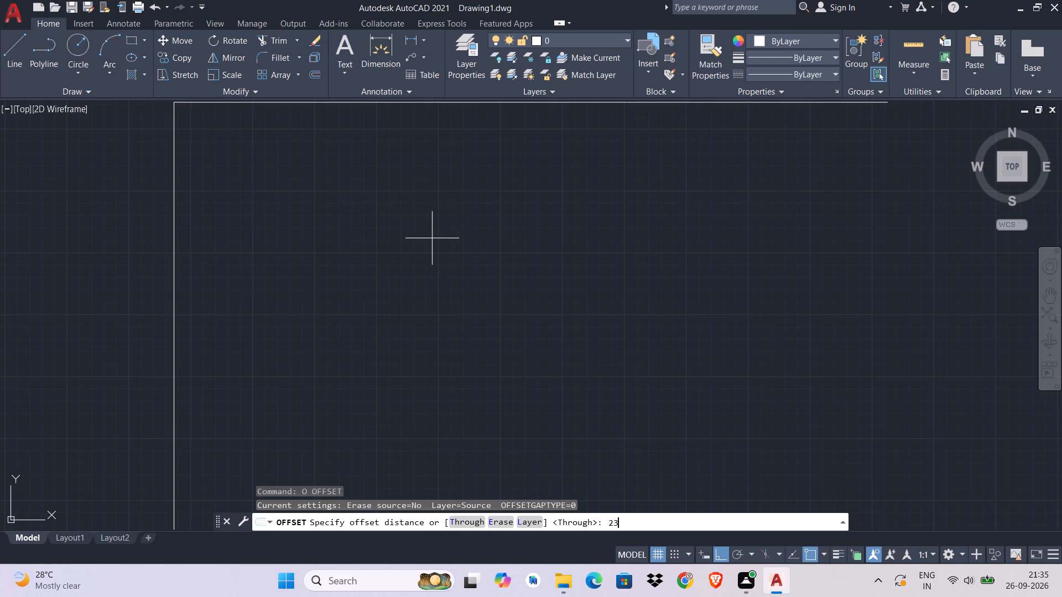
pyautogui.press('space')
pyautogui.scroll(-2, 330, 244)
pyautogui.moveTo(331, 249); pyautogui.dragTo(468, 294, button='middle')
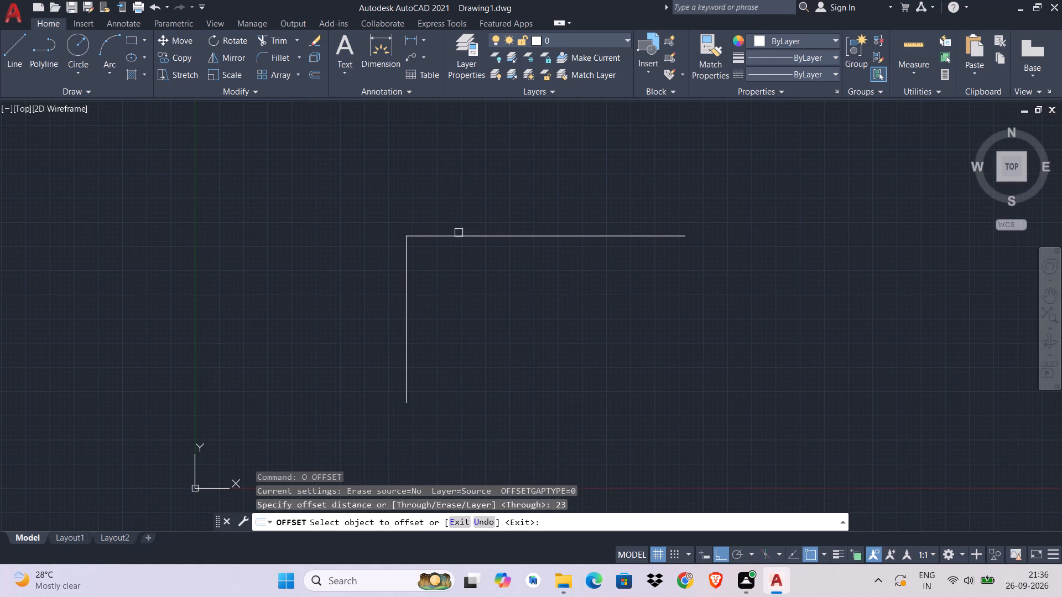
pyautogui.click(459, 233)
pyautogui.click(438, 321)
pyautogui.click(405, 302)
pyautogui.click(465, 300)
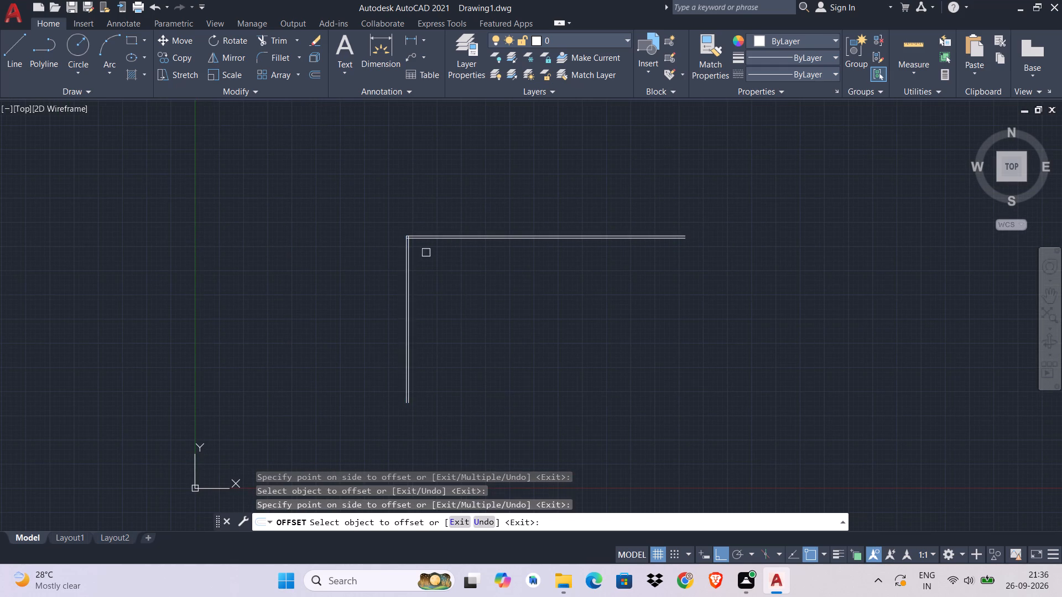
pyautogui.scroll(6, 418, 238)
pyautogui.press('Escape')
pyautogui.press('Escape')
pyautogui.press('Escape')
# Offset the left wall's inner line 420 to the right to set the first room's width.
pyautogui.press('o')
pyautogui.press('space')
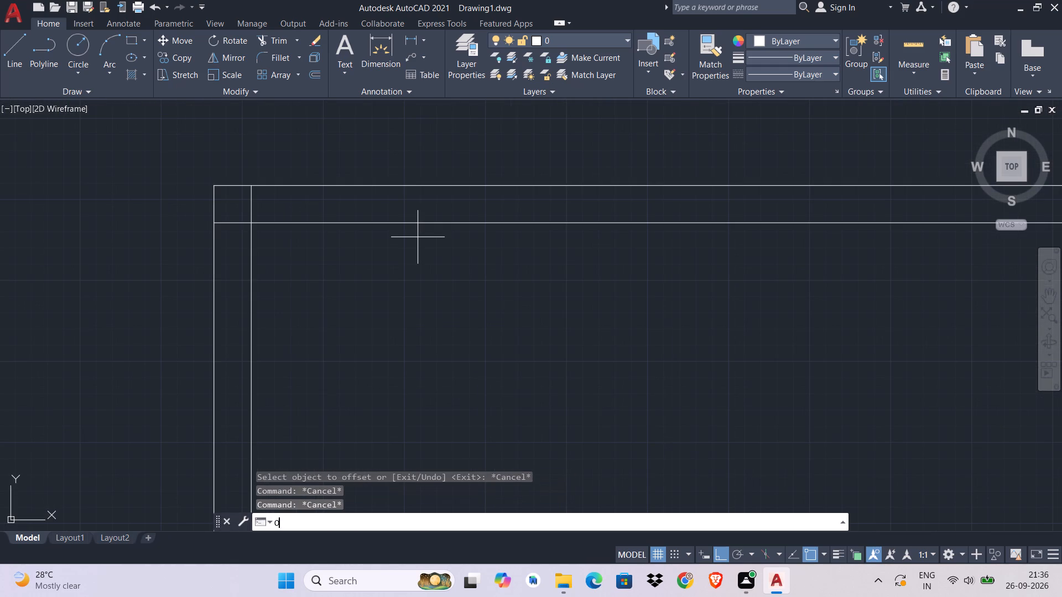
pyautogui.write('420')
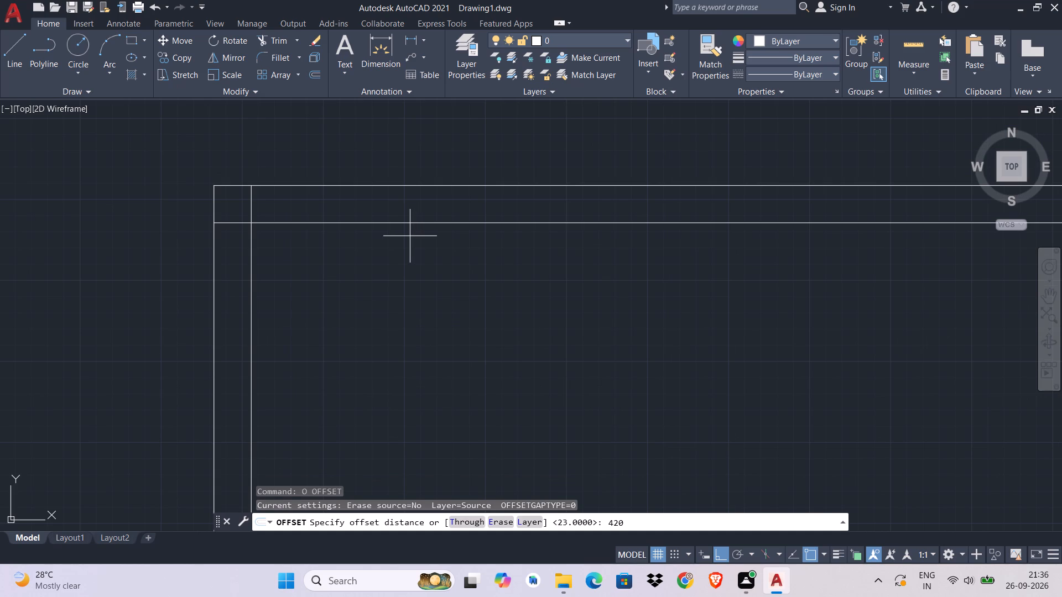
pyautogui.press('space')
pyautogui.click(252, 271)
pyautogui.click(676, 271)
pyautogui.press('Escape')
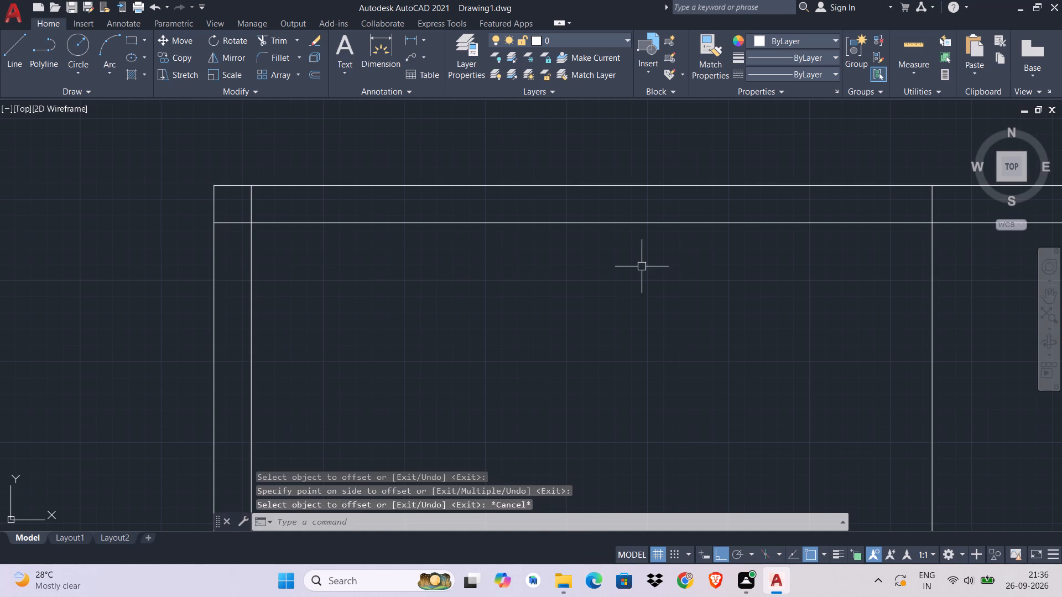
# Offset the top wall's inner line 400 downward to set the first room's depth.
pyautogui.write('O')
pyautogui.press('space')
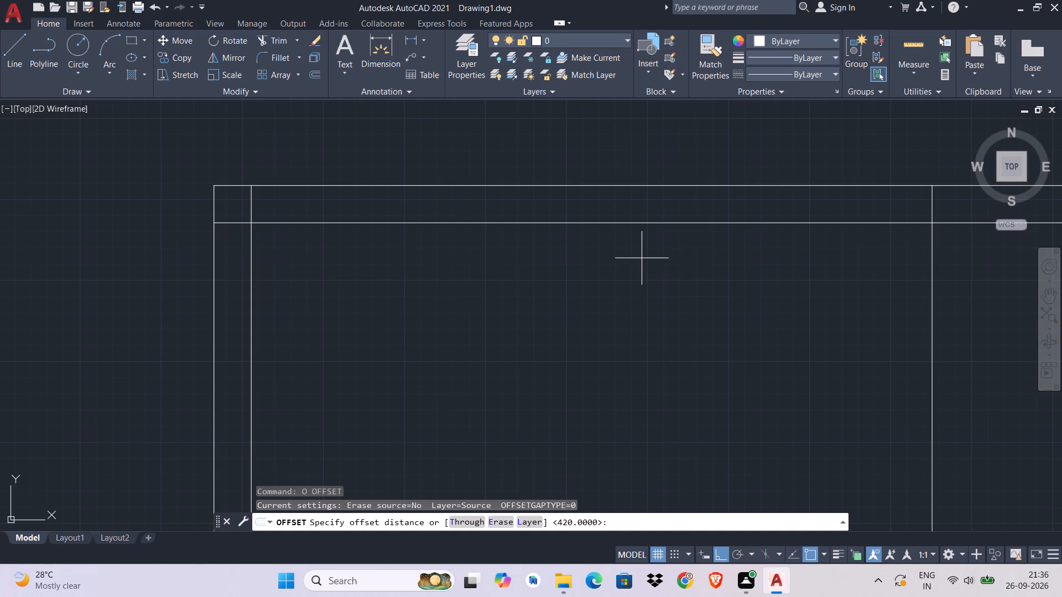
pyautogui.write('400')
pyautogui.press('space')
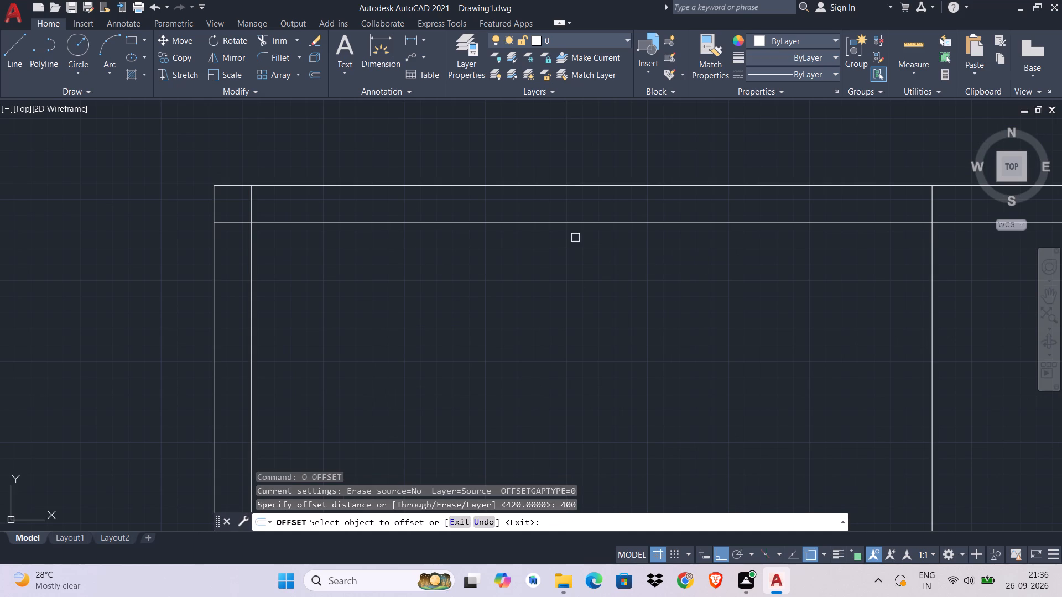
pyautogui.click(582, 228)
pyautogui.click(582, 224)
pyautogui.scroll(-1, 552, 306)
pyautogui.moveTo(552, 306); pyautogui.dragTo(552, 275, button='middle')
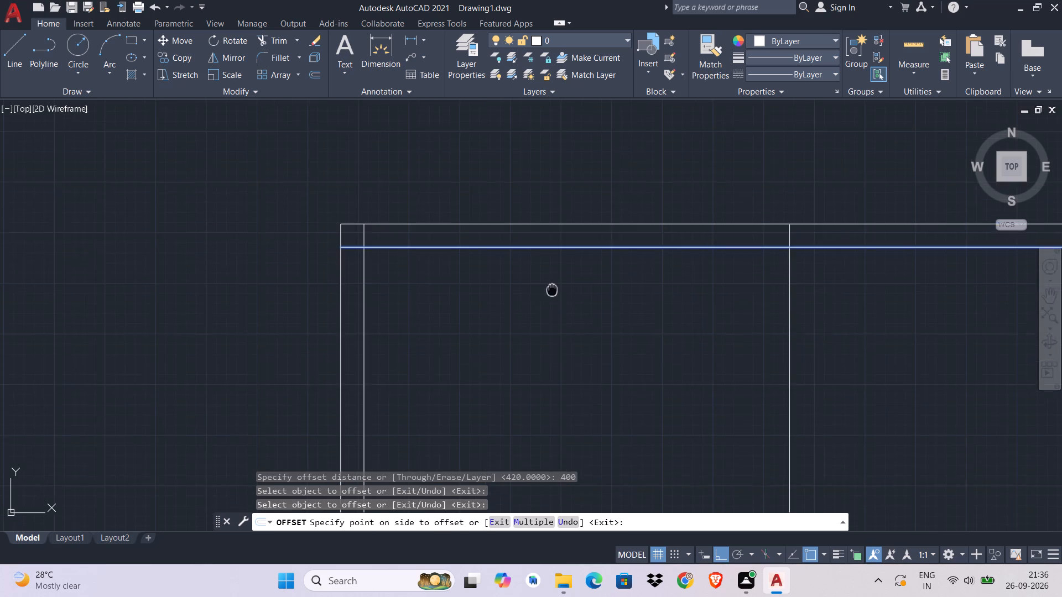
pyautogui.moveTo(552, 275); pyautogui.dragTo(552, 210, button='middle')
pyautogui.scroll(-2, 552, 206)
pyautogui.click(561, 296)
pyautogui.press('Escape')
pyautogui.press('Escape')
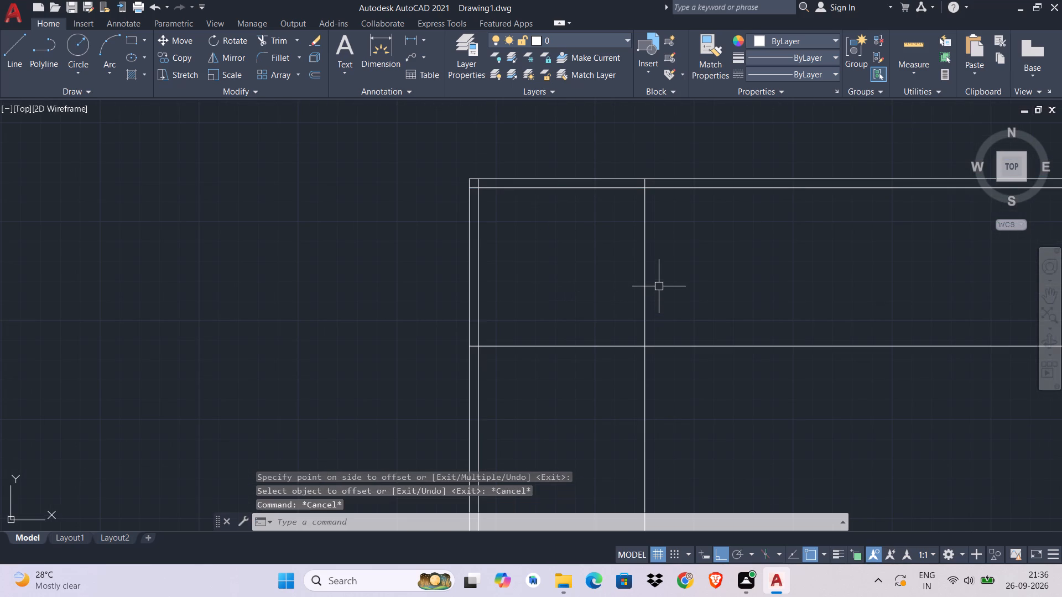
# Offset the first room's right line to the right and its bottom line downward by 23 for the wall thickness.
pyautogui.write('O')
pyautogui.press('space')
pyautogui.write('23')
pyautogui.press('space')
pyautogui.click(641, 275)
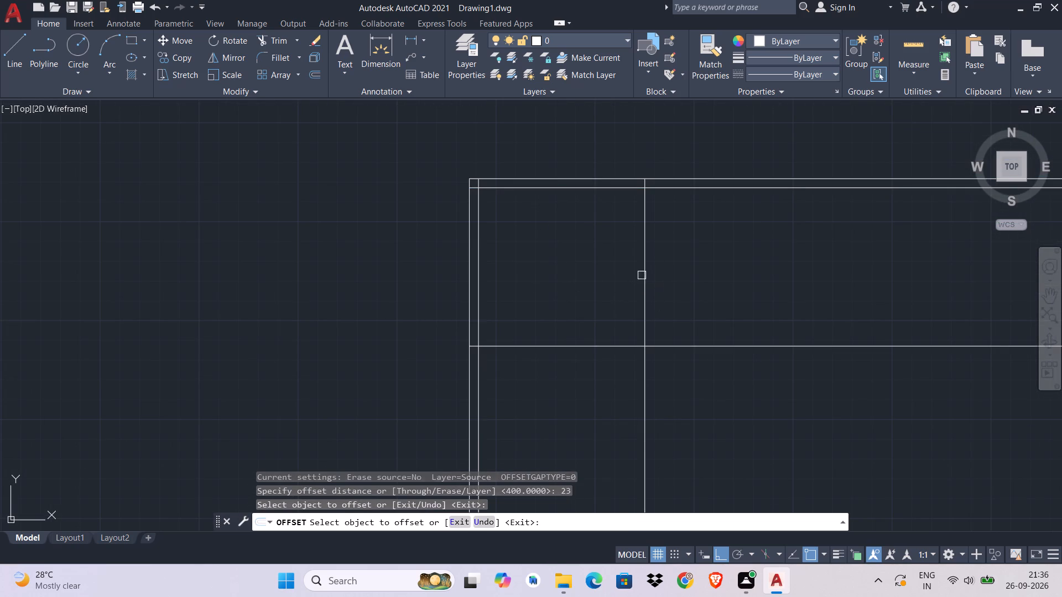
pyautogui.click(774, 276)
pyautogui.click(642, 283)
pyautogui.click(669, 281)
pyautogui.click(617, 345)
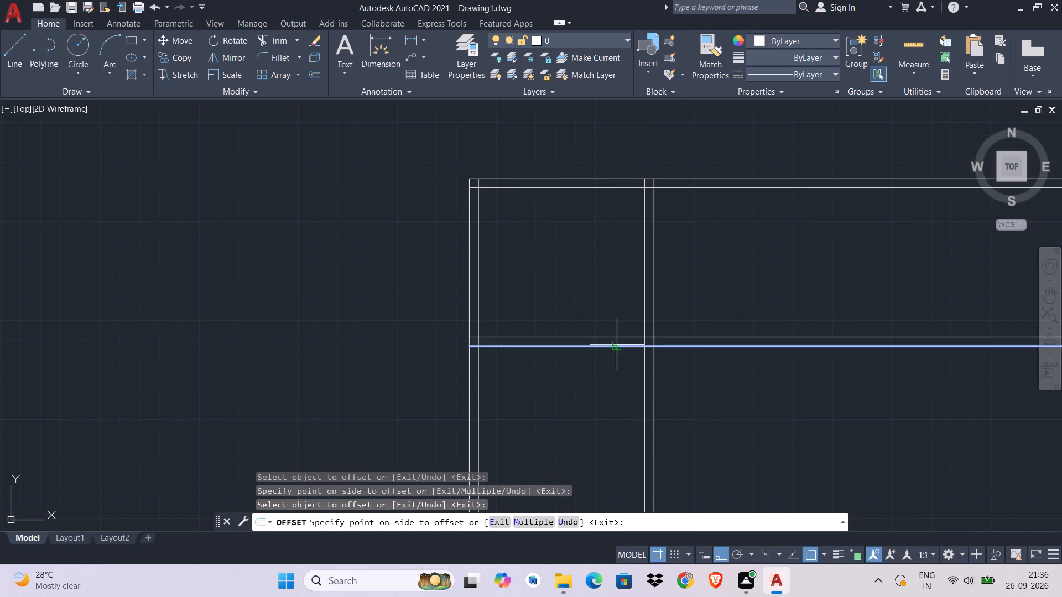
pyautogui.click(589, 418)
pyautogui.press('Escape')
pyautogui.press('Escape')
pyautogui.press('Escape')
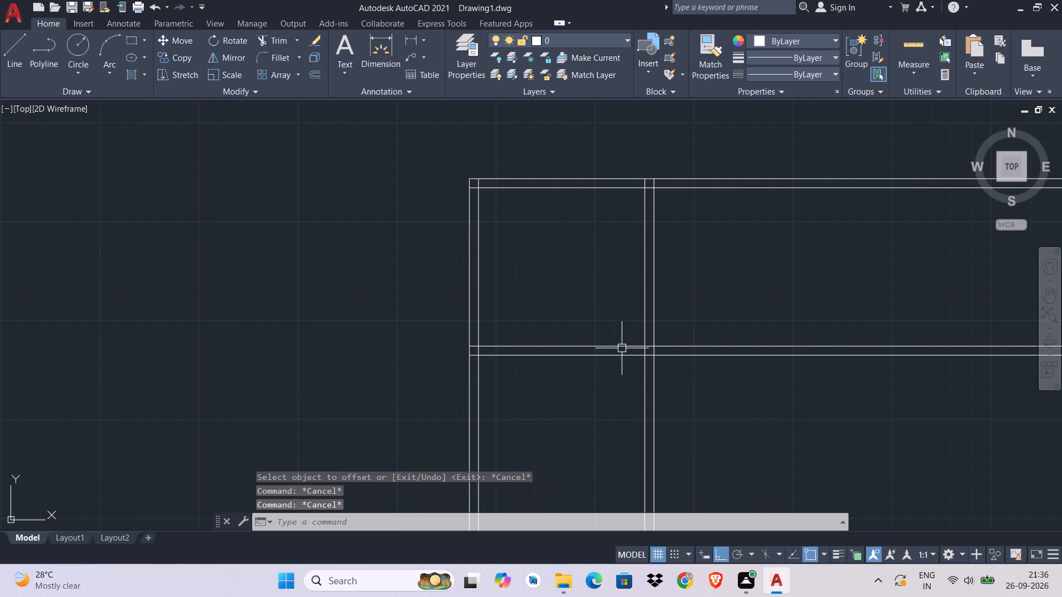
pyautogui.press('Escape')
# Offset the outer line of the first room's right wall 300 to the right to set the second room's width.
pyautogui.write('O')
pyautogui.press('space')
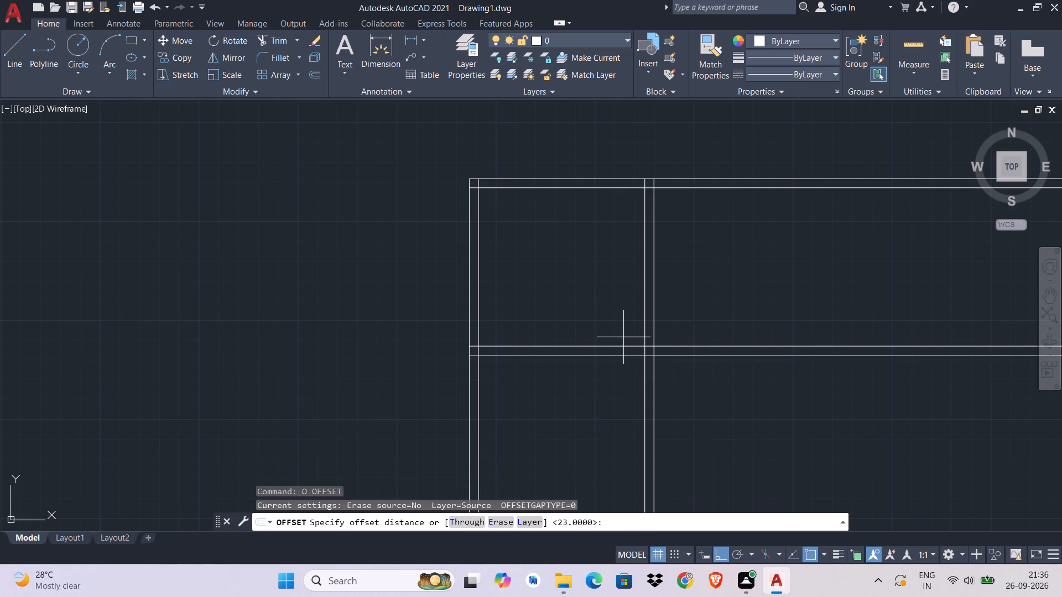
pyautogui.write('300')
pyautogui.press('space')
pyautogui.click(652, 297)
pyautogui.click(732, 297)
pyautogui.press('Escape')
pyautogui.press('Escape')
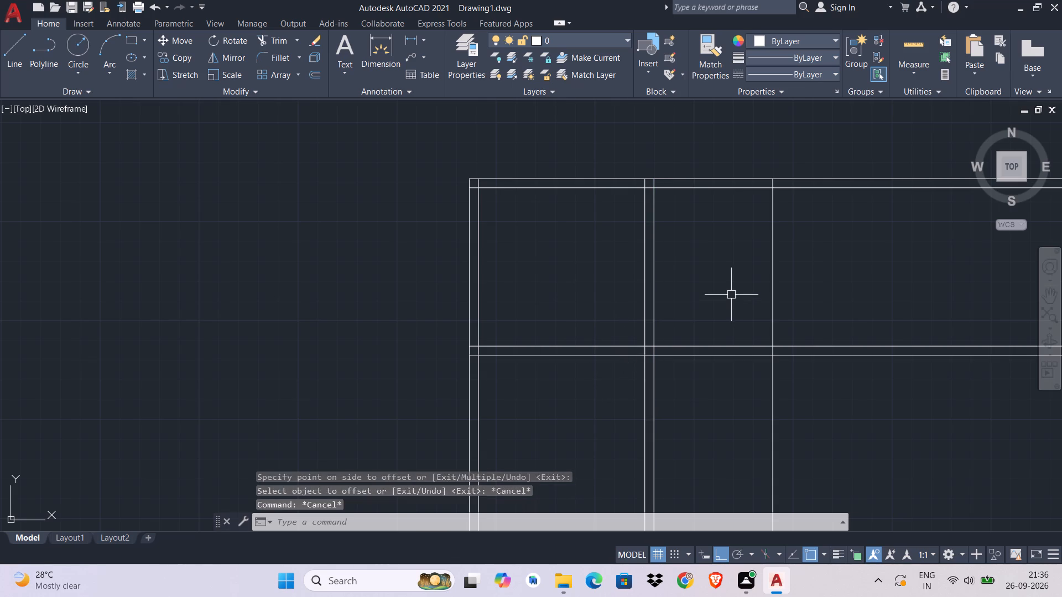
# Offset the second room's right line 23 to the right for the wall thickness.
pyautogui.press('Escape')
pyautogui.write('O 23')
pyautogui.press('space')
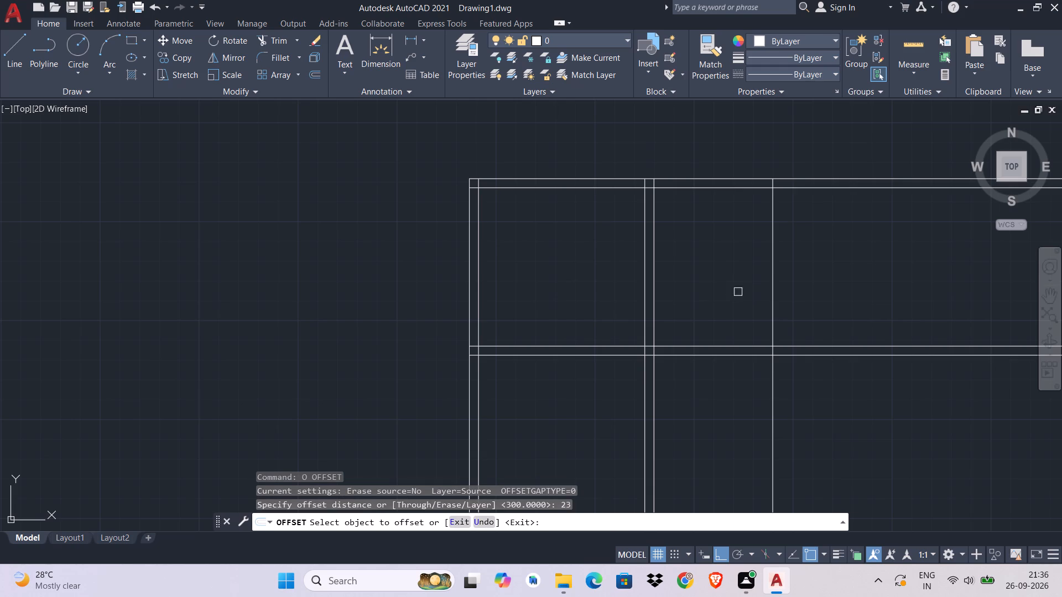
pyautogui.click(770, 299)
pyautogui.click(830, 292)
pyautogui.press('Escape')
# Trim the horizontal wall lines that extend past the outer line of the second room's right wall.
pyautogui.write('TR')
pyautogui.press('space')
pyautogui.click(842, 161)
pyautogui.click(820, 369)
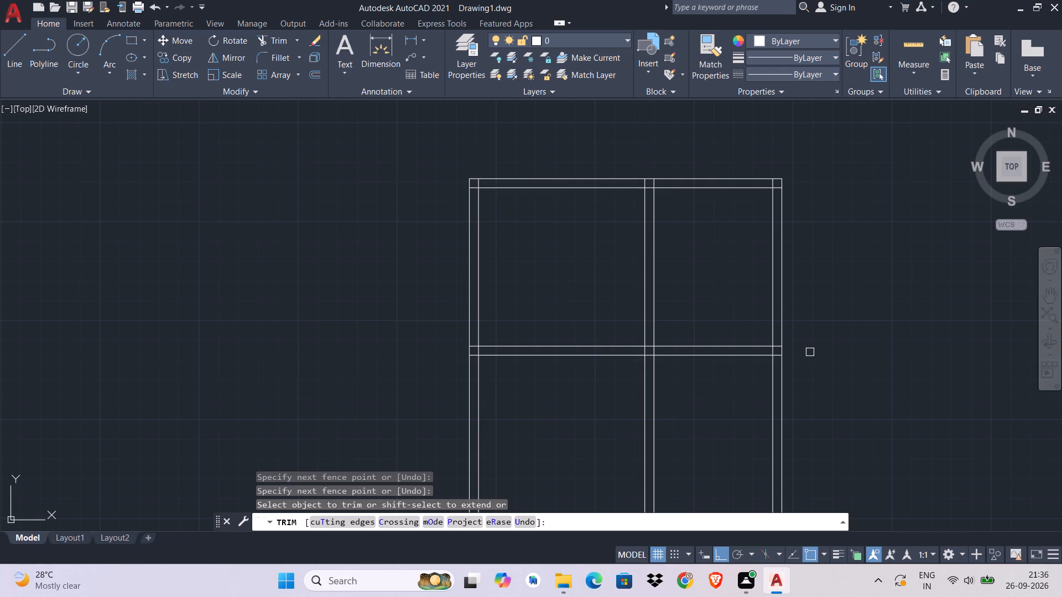
pyautogui.press('Escape')
pyautogui.press('Escape')
pyautogui.press('Escape')
pyautogui.press('Escape')
pyautogui.press('Escape')
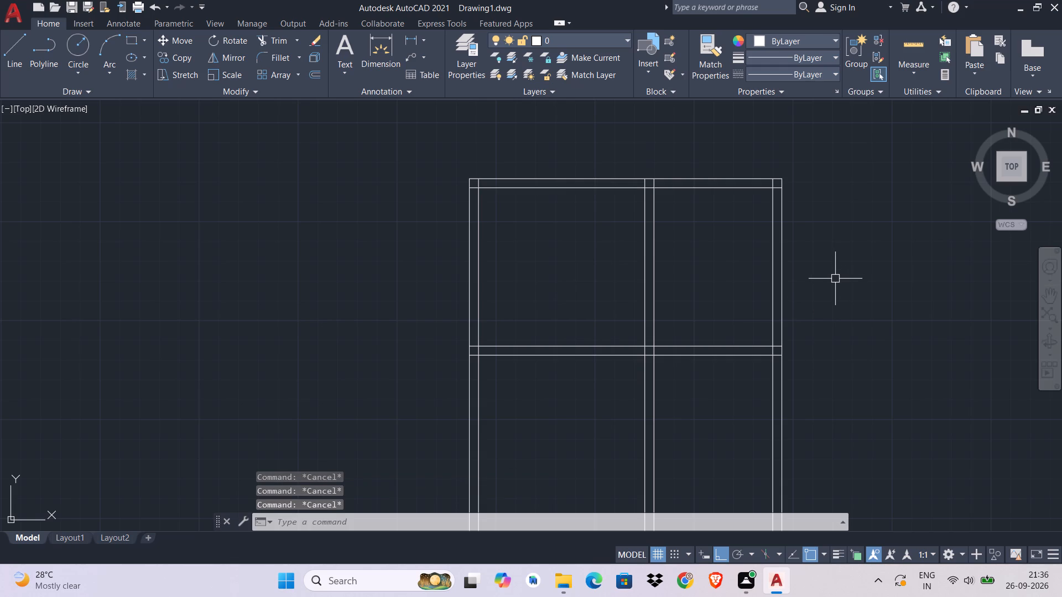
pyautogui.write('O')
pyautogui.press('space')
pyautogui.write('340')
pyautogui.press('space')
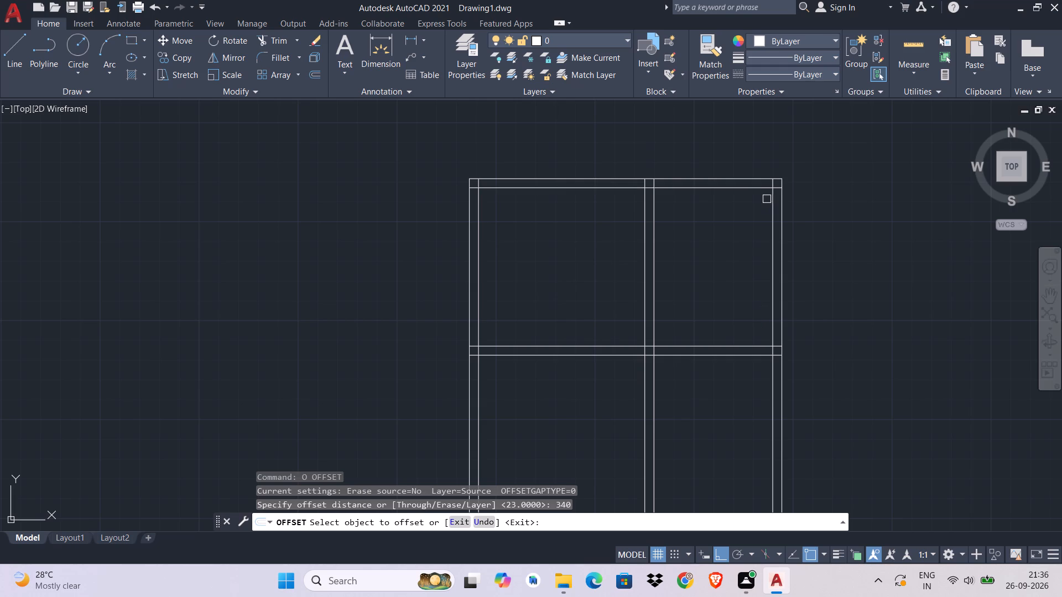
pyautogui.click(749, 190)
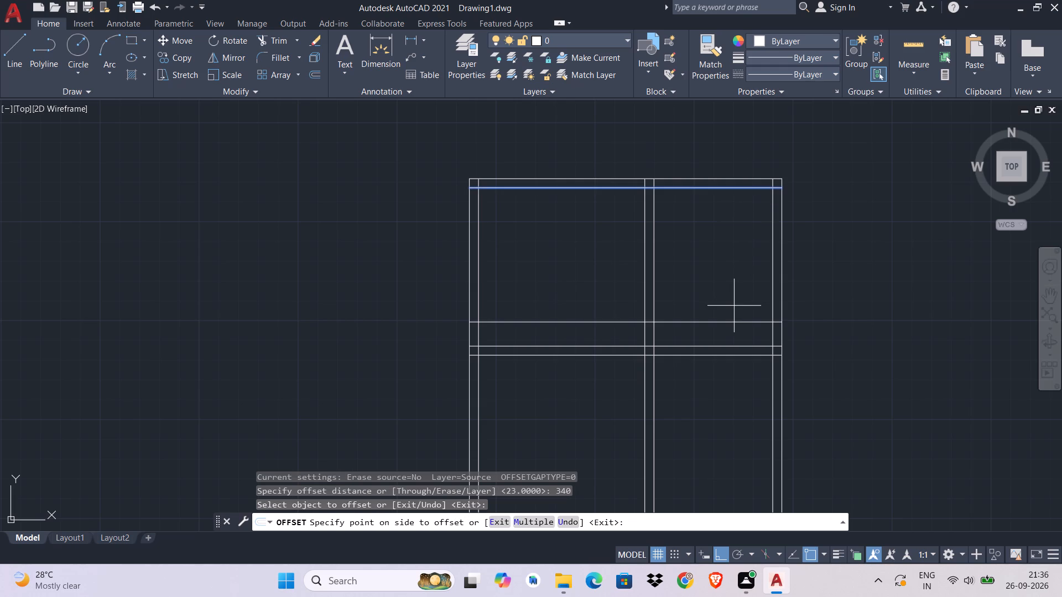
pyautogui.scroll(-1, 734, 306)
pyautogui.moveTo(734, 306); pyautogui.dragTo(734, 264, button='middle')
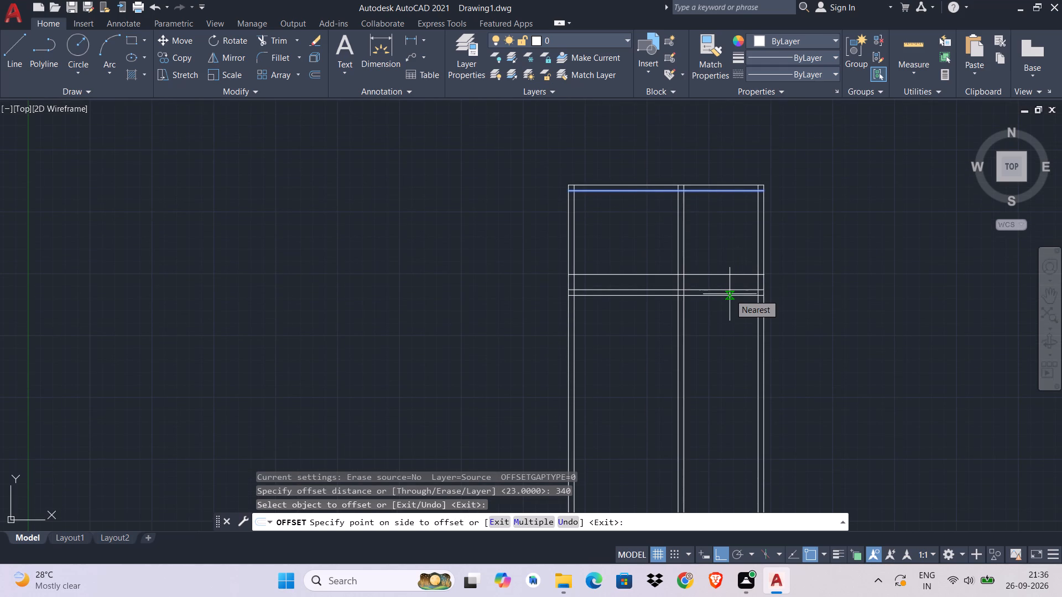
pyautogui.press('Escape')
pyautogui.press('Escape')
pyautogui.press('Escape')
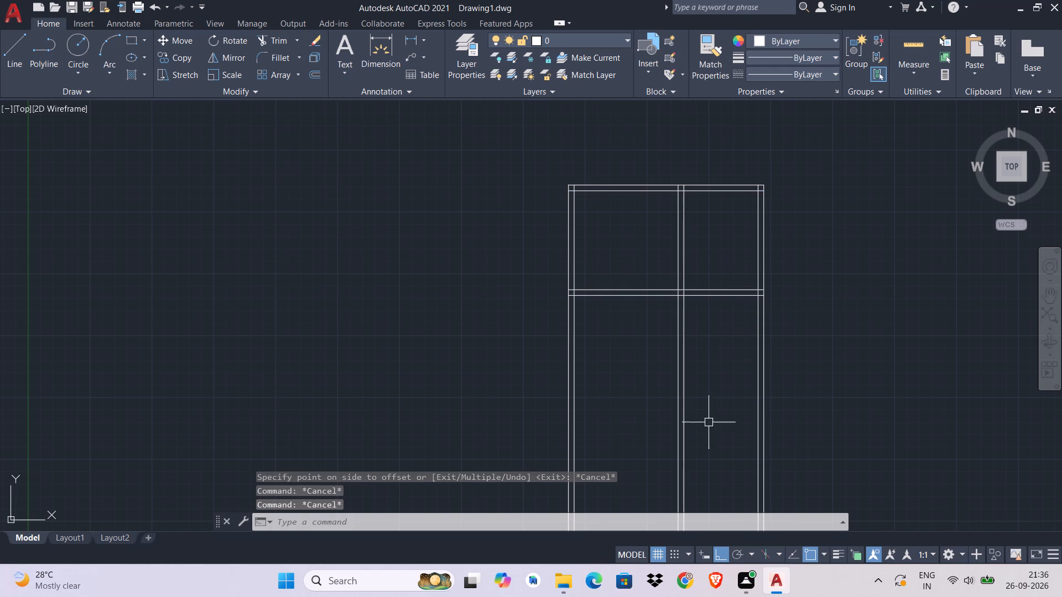
# Offset the second-room side of the dividing wall 160 to the right to set the small room's width.
pyautogui.scroll(-1, 706, 429)
pyautogui.scroll(1, 707, 320)
pyautogui.moveTo(707, 319); pyautogui.dragTo(705, 389, button='middle')
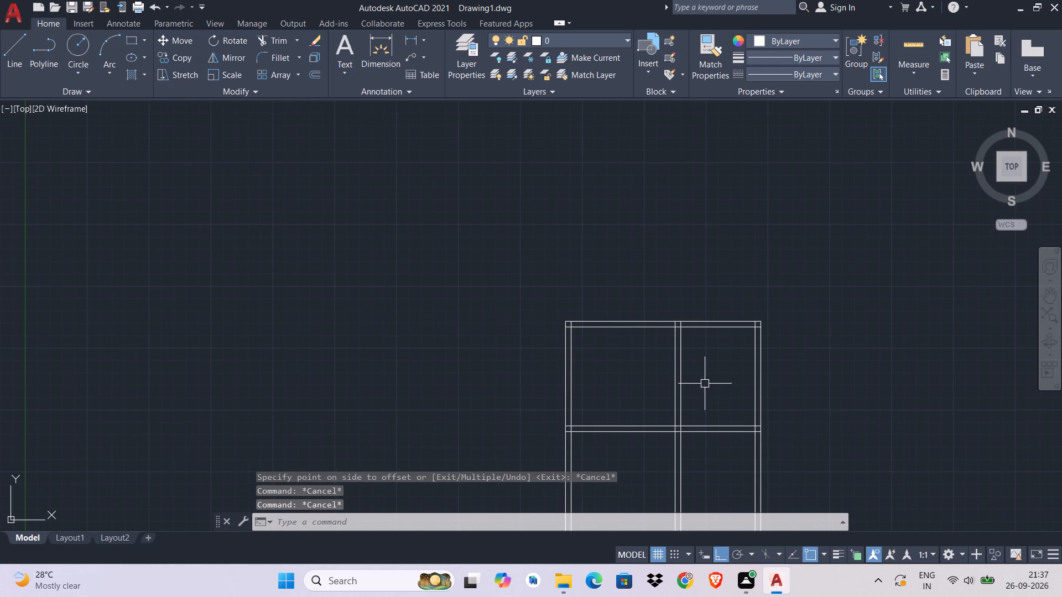
pyautogui.press('Escape')
pyautogui.press('Escape')
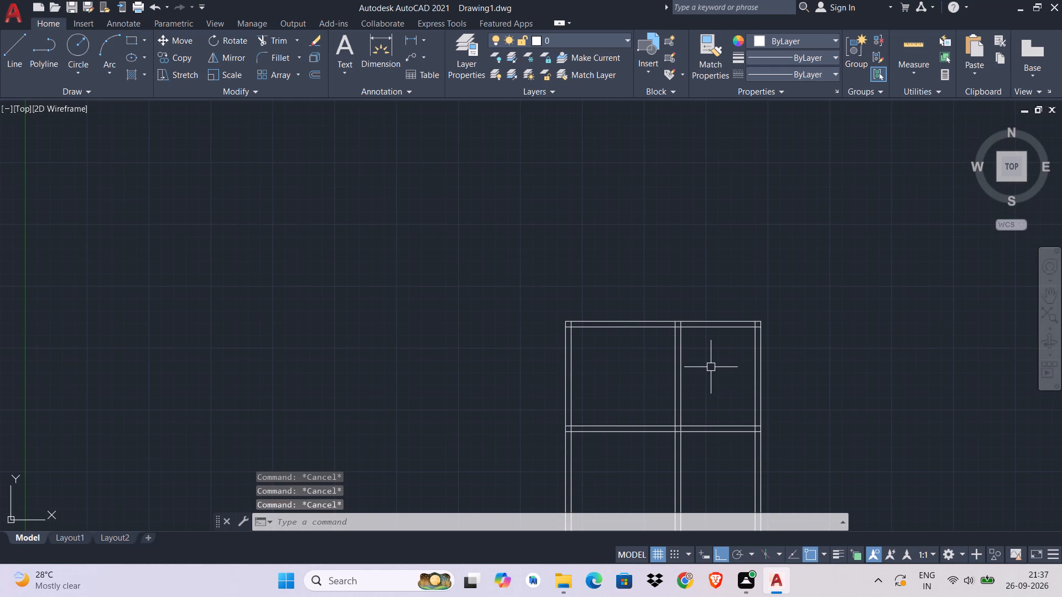
pyautogui.write('O 160')
pyautogui.press('space')
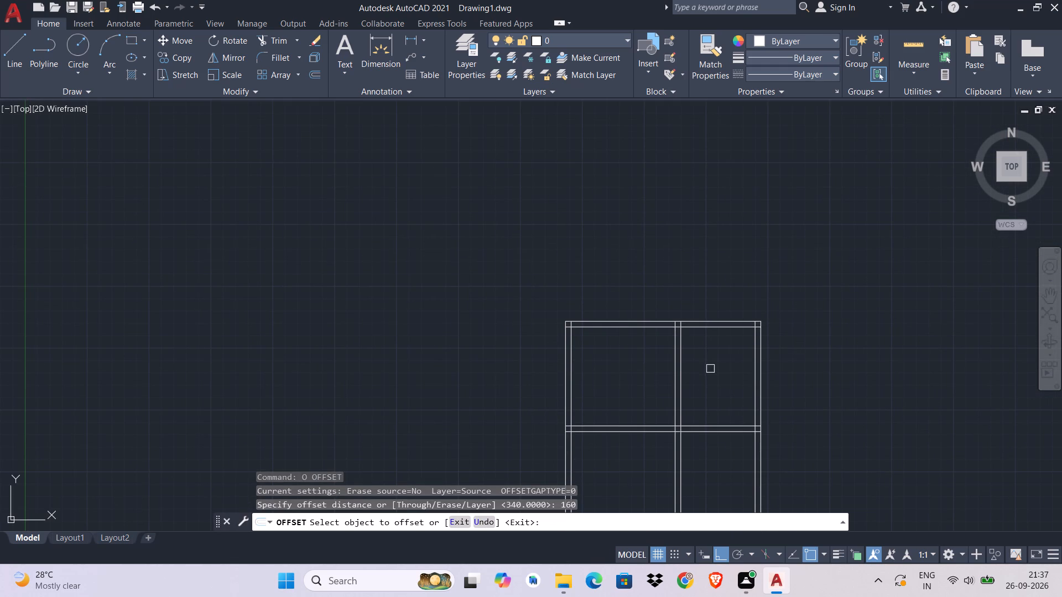
pyautogui.click(680, 368)
pyautogui.click(801, 374)
pyautogui.click(734, 369)
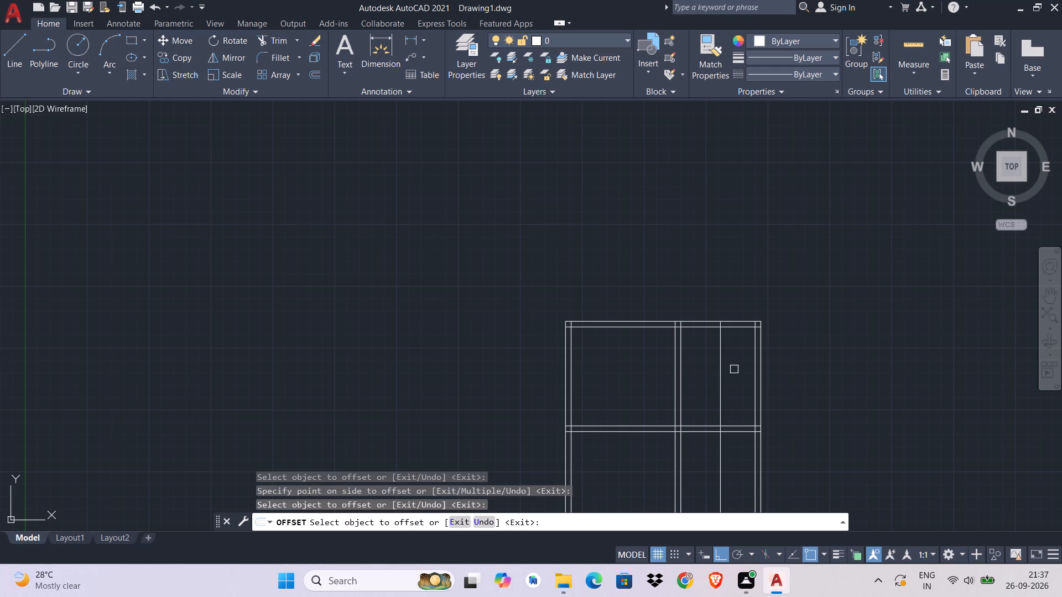
pyautogui.press('Escape')
pyautogui.press('Escape')
# Offset the top wall's inner line 140 downward to set the small room's depth.
pyautogui.press('o')
pyautogui.press('space')
pyautogui.scroll(2, 713, 362)
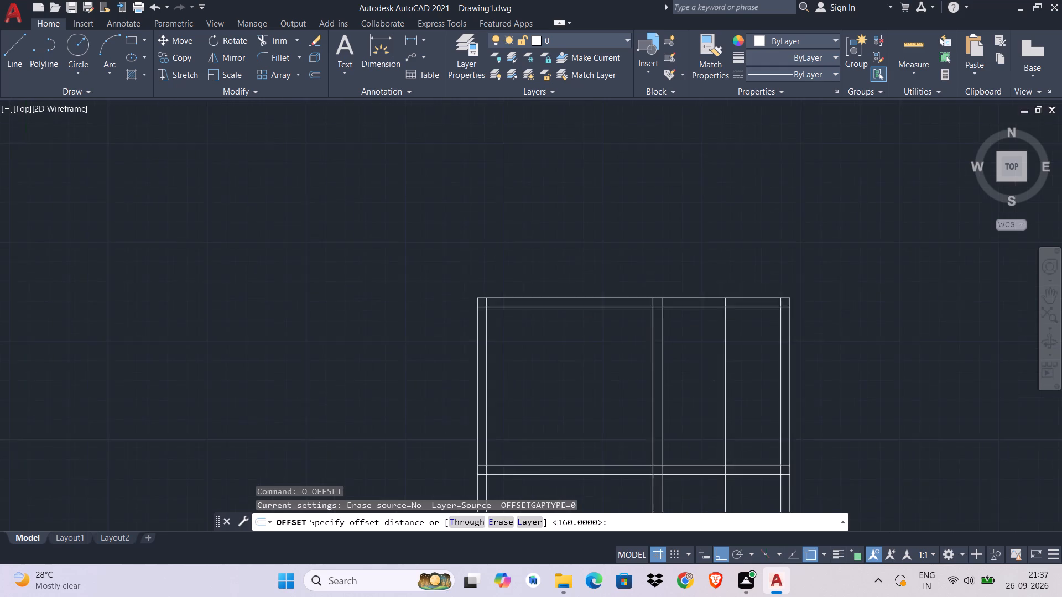
pyautogui.write('140')
pyautogui.press('space')
pyautogui.click(694, 271)
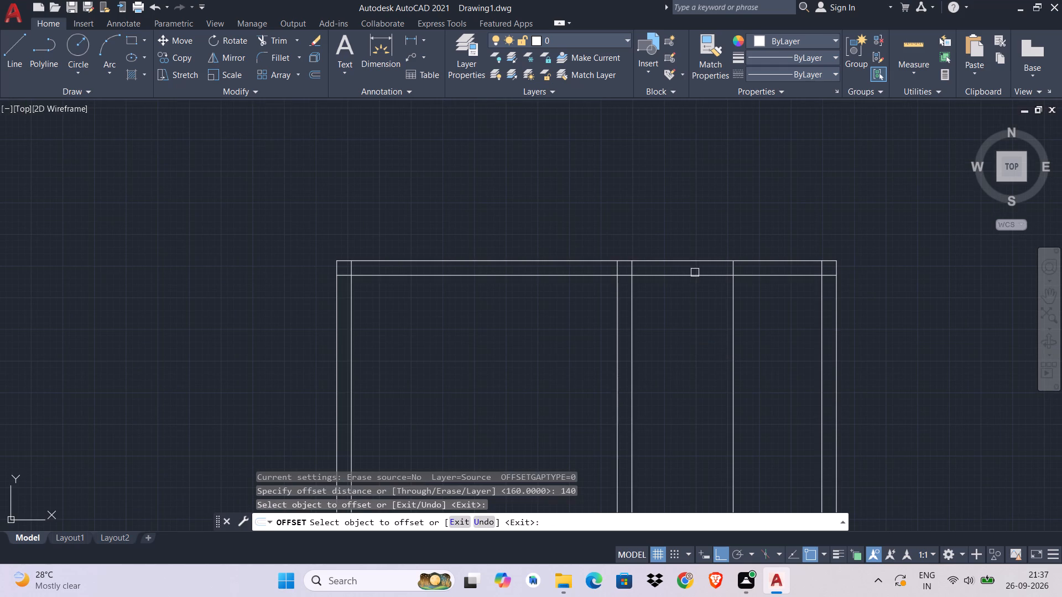
pyautogui.click(695, 273)
pyautogui.click(694, 422)
pyautogui.press('Escape')
# Offset the small room's right line to the right and its bottom line downward by 23 for the wall thickness.
pyautogui.write('O')
pyautogui.press('space')
pyautogui.write('23')
pyautogui.press('space')
pyautogui.click(736, 344)
pyautogui.click(772, 347)
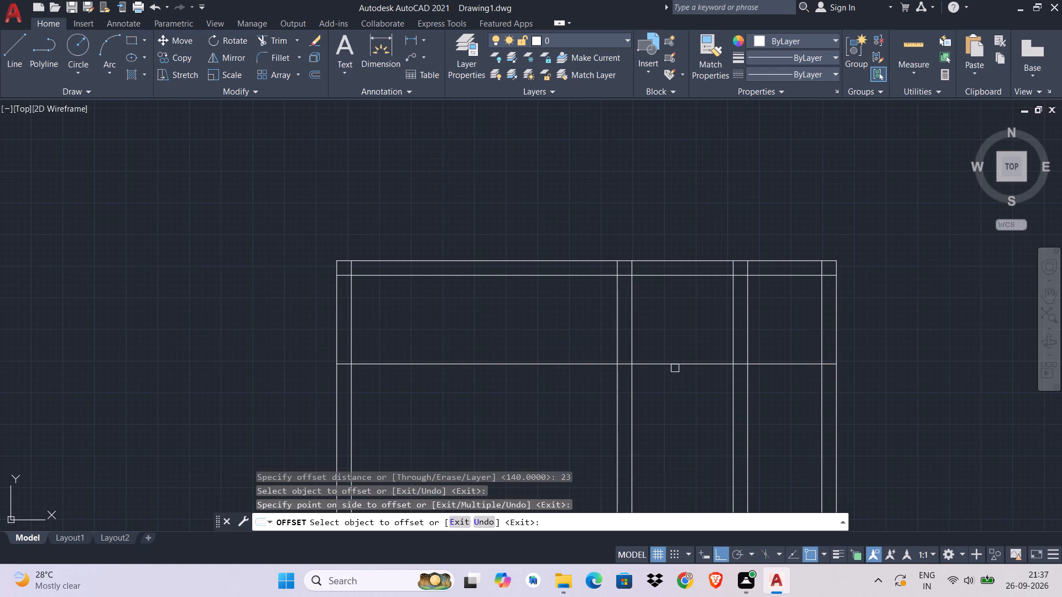
pyautogui.click(677, 368)
pyautogui.click(683, 362)
pyautogui.click(680, 451)
pyautogui.press('Escape')
# Trim the new horizontal wall lines inside the dividing wall and to the right of the small room's right wall.
pyautogui.press('t')
pyautogui.press('r')
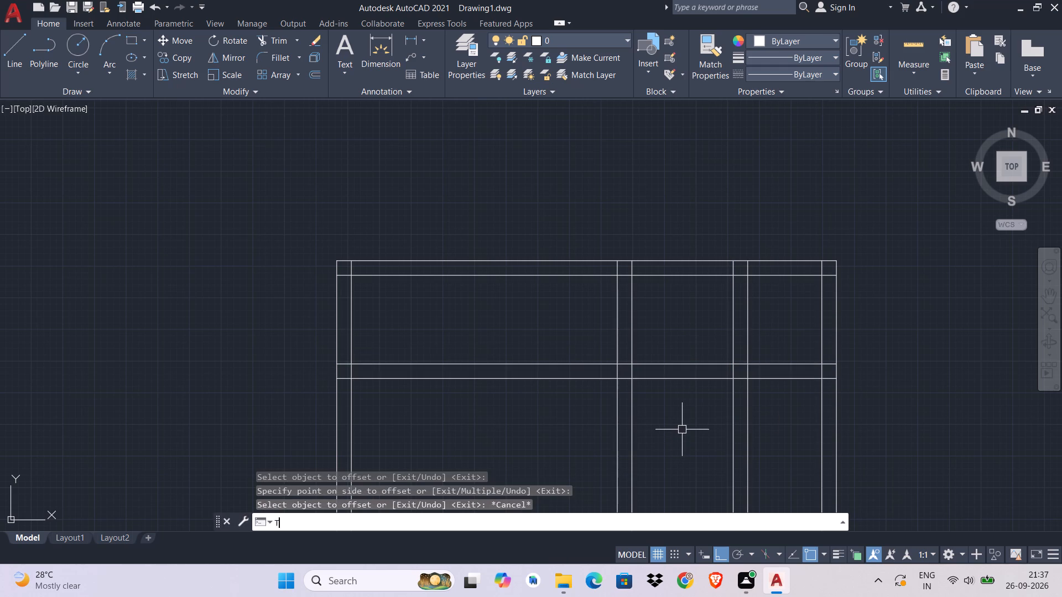
pyautogui.press('space')
pyautogui.scroll(2, 635, 365)
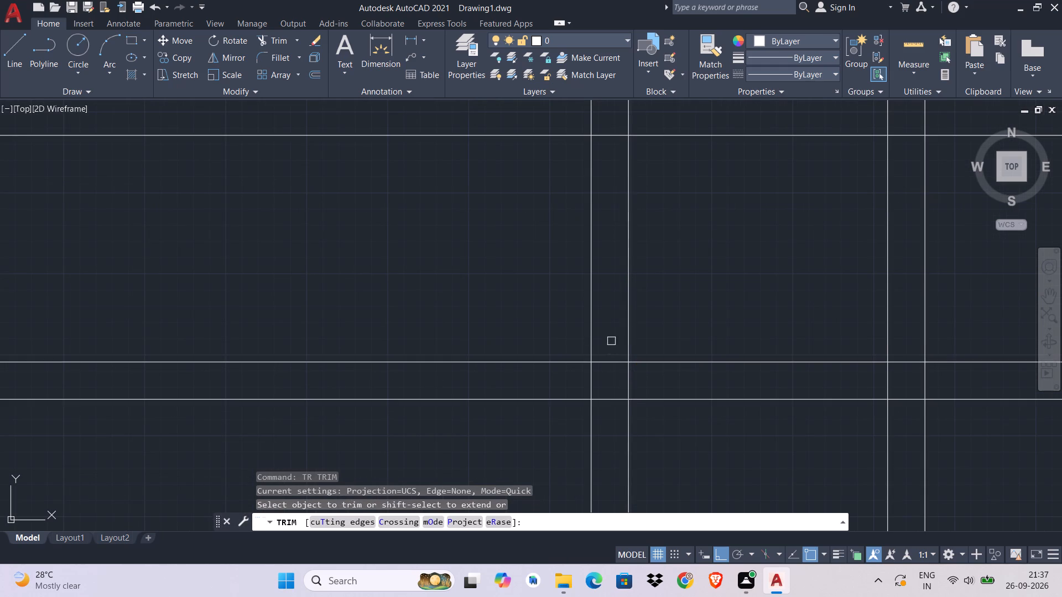
pyautogui.click(611, 341)
pyautogui.click(607, 444)
pyautogui.moveTo(741, 433); pyautogui.dragTo(572, 388, button='middle')
pyautogui.click(803, 270)
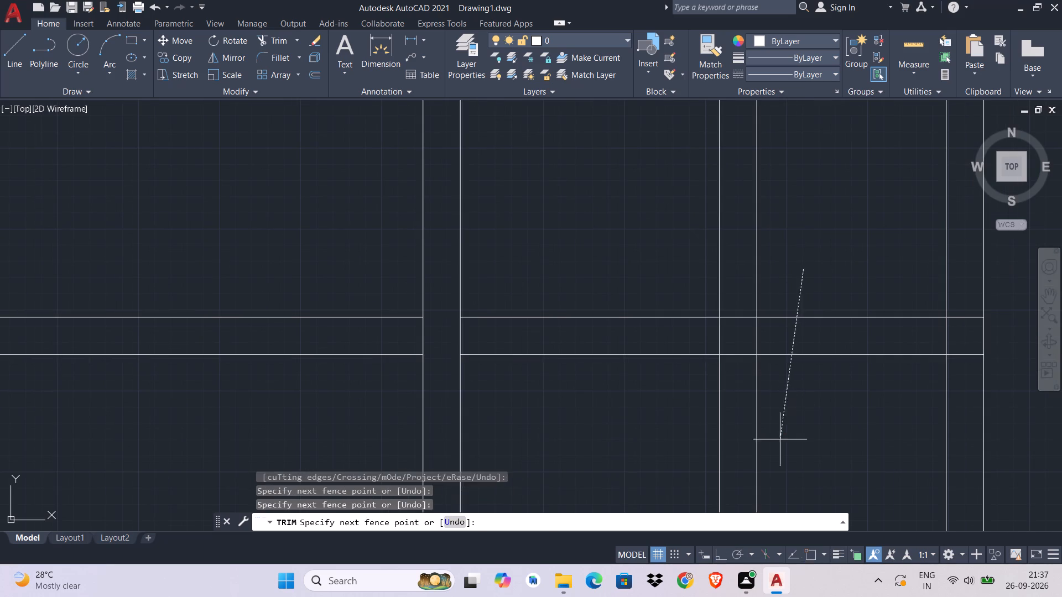
pyautogui.click(780, 439)
# Trim the small room's right wall lines below its bottom wall and the leftover segments inside the outer right wall.
pyautogui.moveTo(794, 426); pyautogui.dragTo(755, 336, button='middle')
pyautogui.moveTo(769, 347); pyautogui.dragTo(690, 366)
pyautogui.click(622, 384)
pyautogui.click(746, 385)
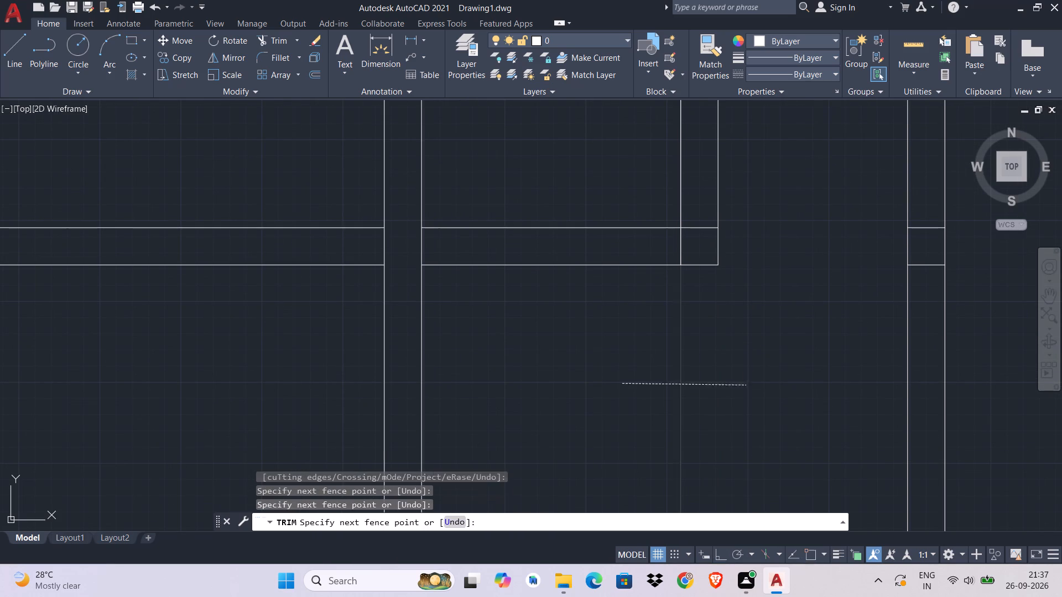
pyautogui.click(929, 208)
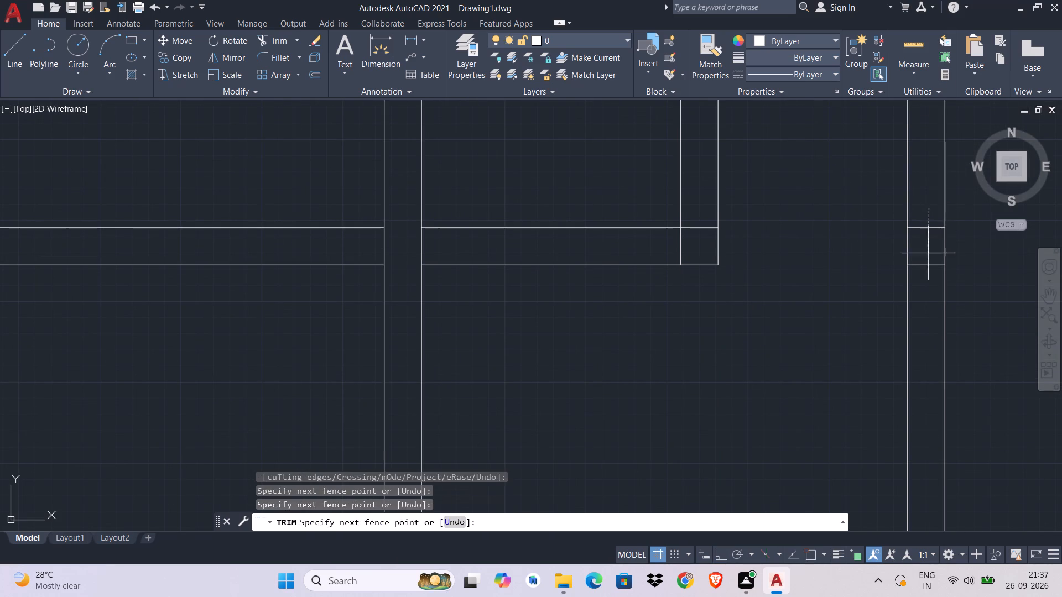
pyautogui.click(928, 289)
# Trim the overlapping lines where the dividing wall, the small room's right wall and the outer right wall meet the top wall.
pyautogui.scroll(1, 905, 290)
pyautogui.scroll(-3, 898, 294)
pyautogui.scroll(2, 837, 179)
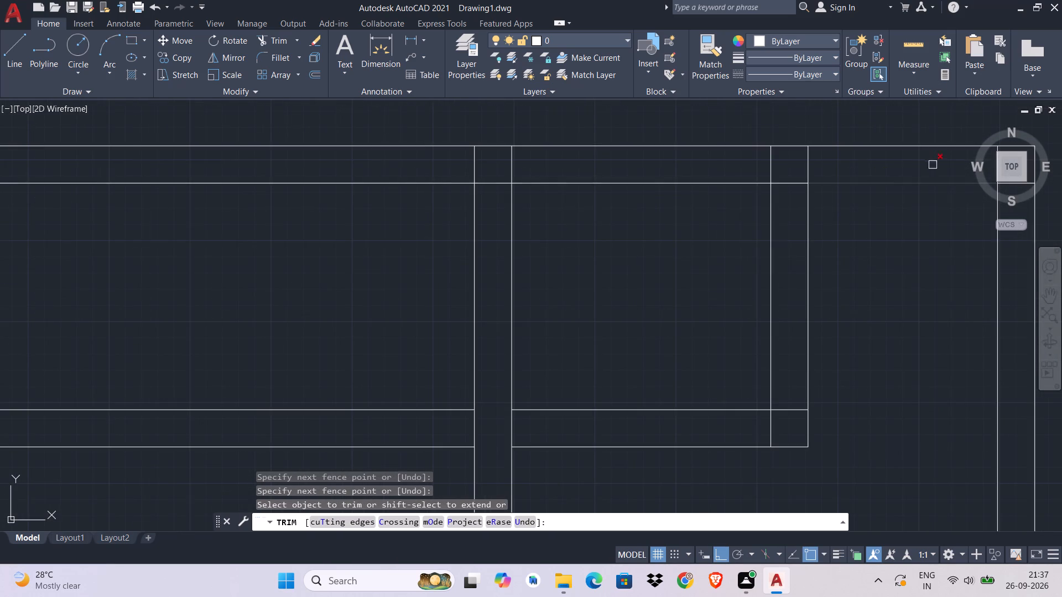
pyautogui.moveTo(879, 210); pyautogui.dragTo(798, 280, button='middle')
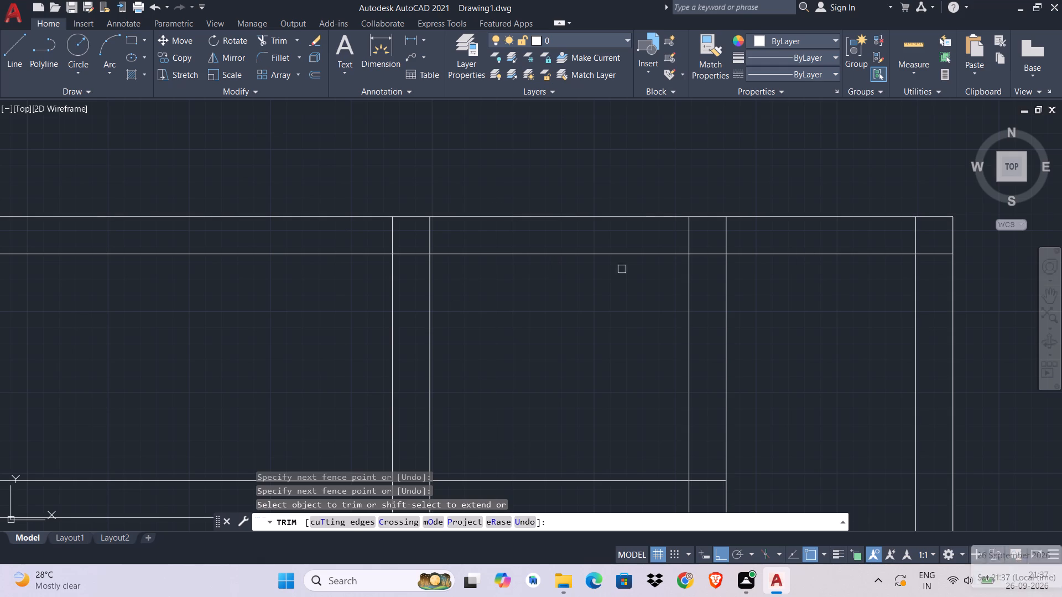
pyautogui.click(929, 235)
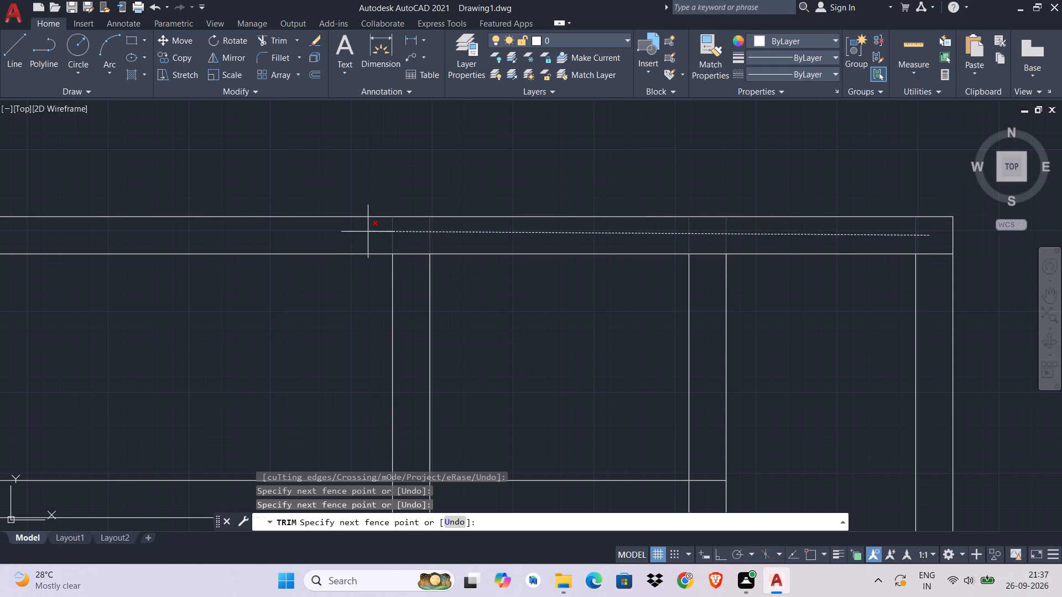
pyautogui.click(353, 233)
pyautogui.click(416, 252)
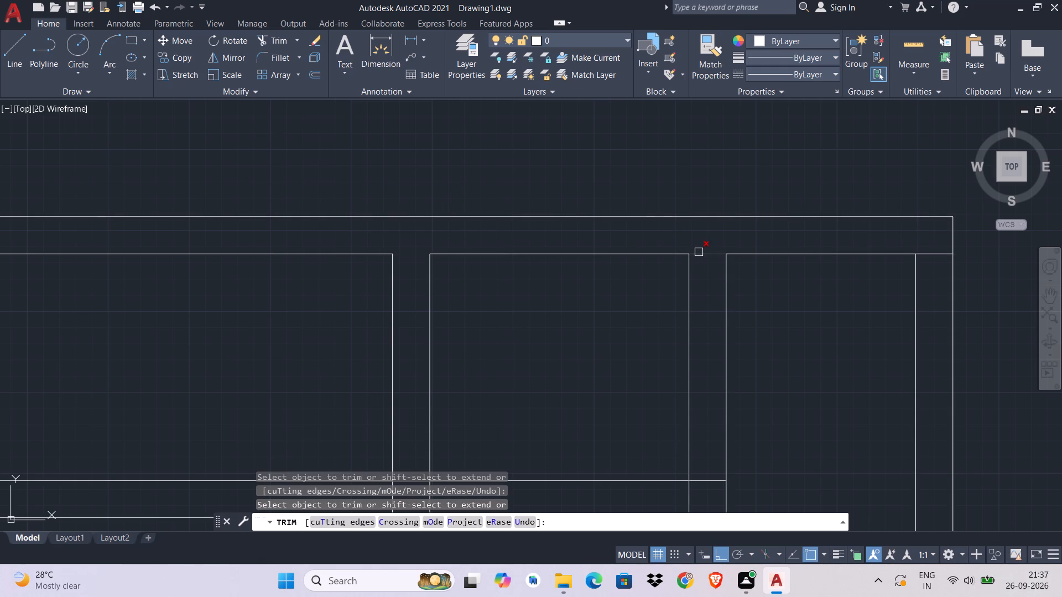
pyautogui.click(697, 252)
pyautogui.click(935, 255)
# Trim the overlapping inner wall lines at the plan's top-left corner.
pyautogui.scroll(-2, 391, 312)
pyautogui.moveTo(391, 313); pyautogui.dragTo(675, 306, button='middle')
pyautogui.scroll(3, 396, 279)
pyautogui.scroll(-1, 396, 279)
pyautogui.scroll(1, 396, 279)
pyautogui.click(488, 253)
pyautogui.click(423, 301)
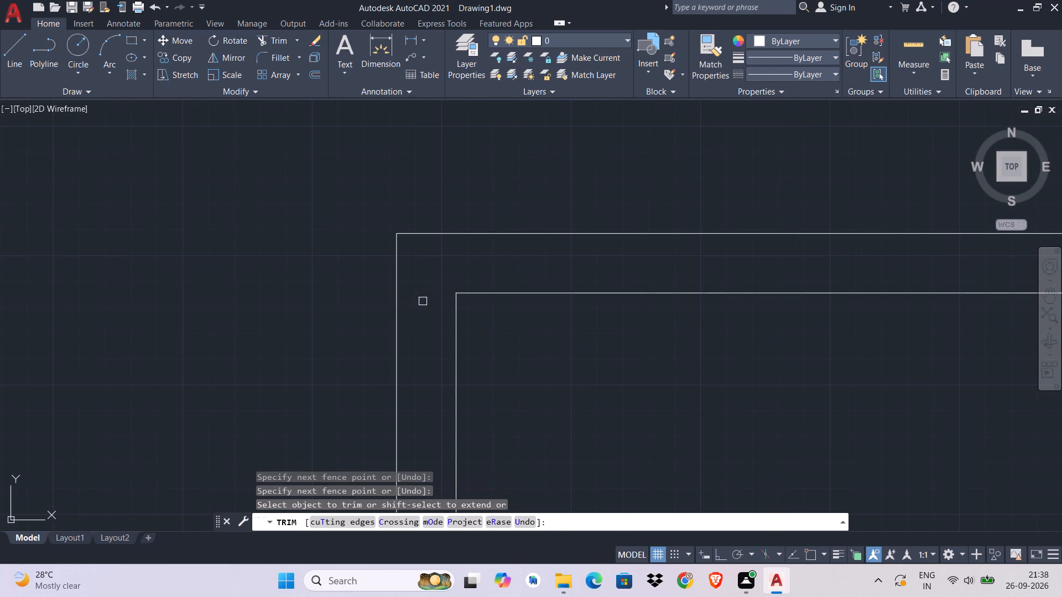
# Trim the overlapping lines where the new horizontal wall meets the outer left wall.
pyautogui.scroll(-3, 421, 300)
pyautogui.moveTo(514, 313); pyautogui.dragTo(501, 205, button='middle')
pyautogui.scroll(3, 414, 297)
pyautogui.click(408, 212)
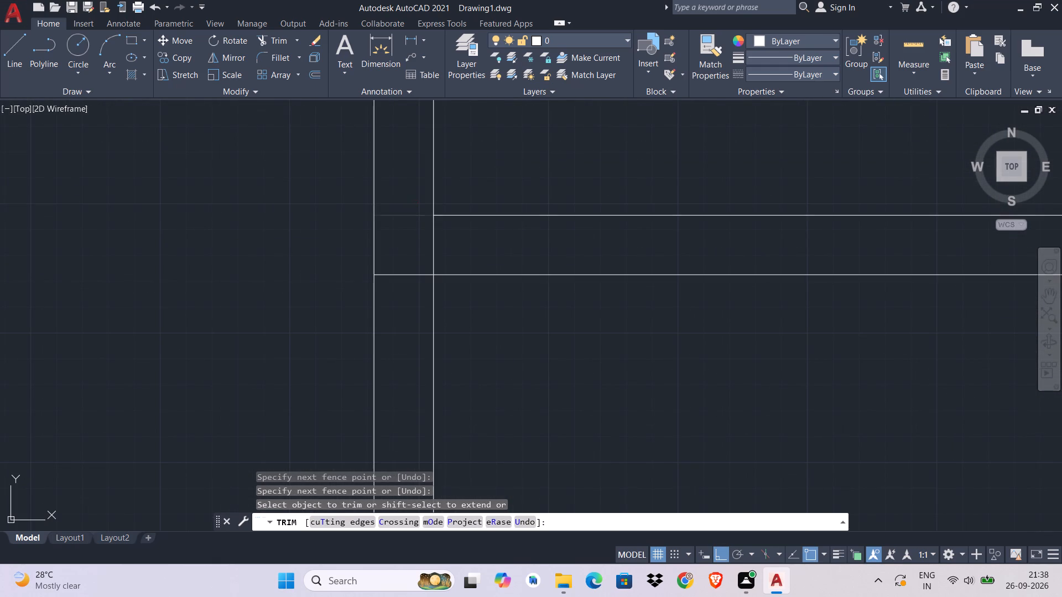
pyautogui.click(403, 263)
pyautogui.click(393, 311)
pyautogui.click(435, 253)
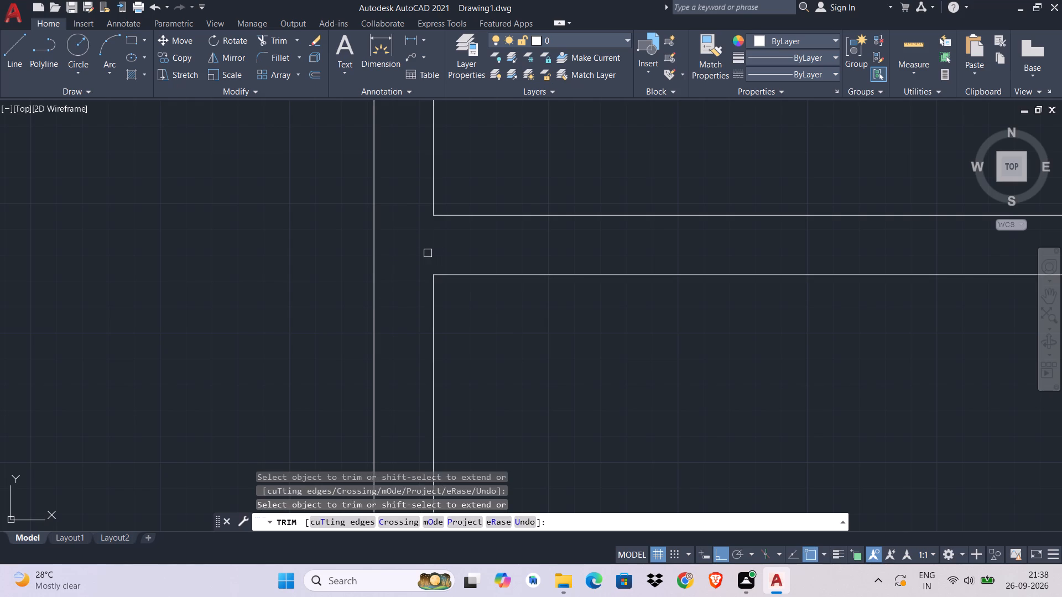
# Trim both dividing wall lines where the new horizontal wall crosses them.
pyautogui.scroll(-1, 423, 259)
pyautogui.moveTo(743, 309); pyautogui.dragTo(232, 290, button='middle')
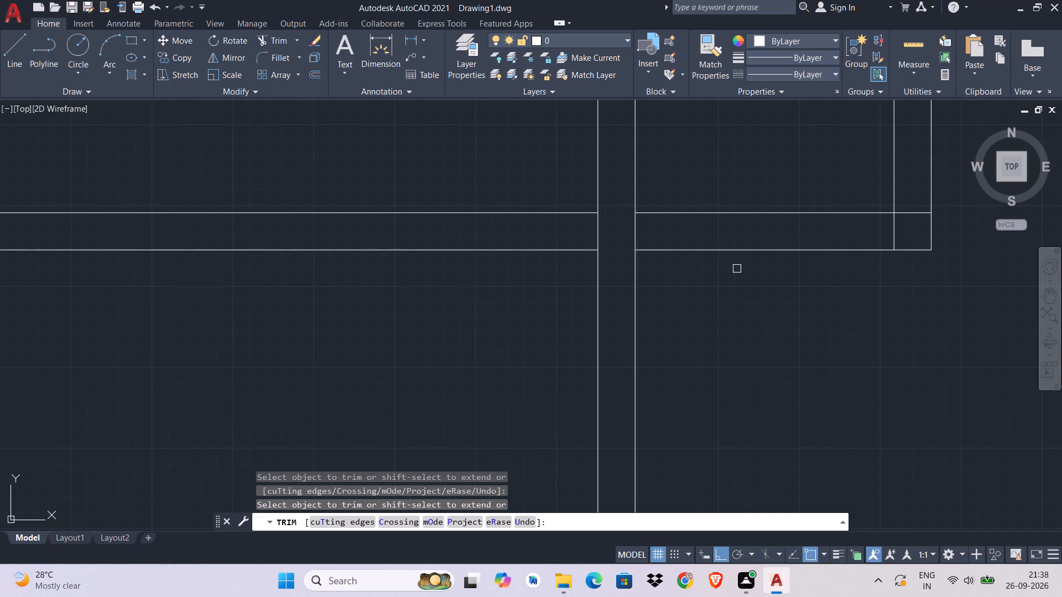
pyautogui.click(653, 234)
pyautogui.click(600, 232)
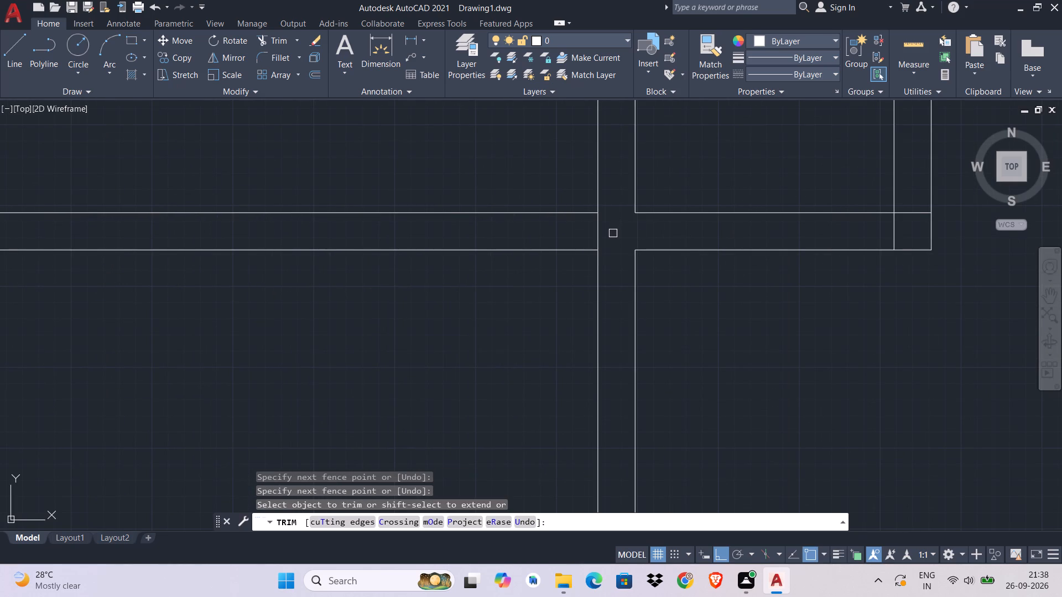
pyautogui.click(595, 233)
# Trim the overlapping inner lines at the small room's bottom-right wall corner.
pyautogui.click(905, 213)
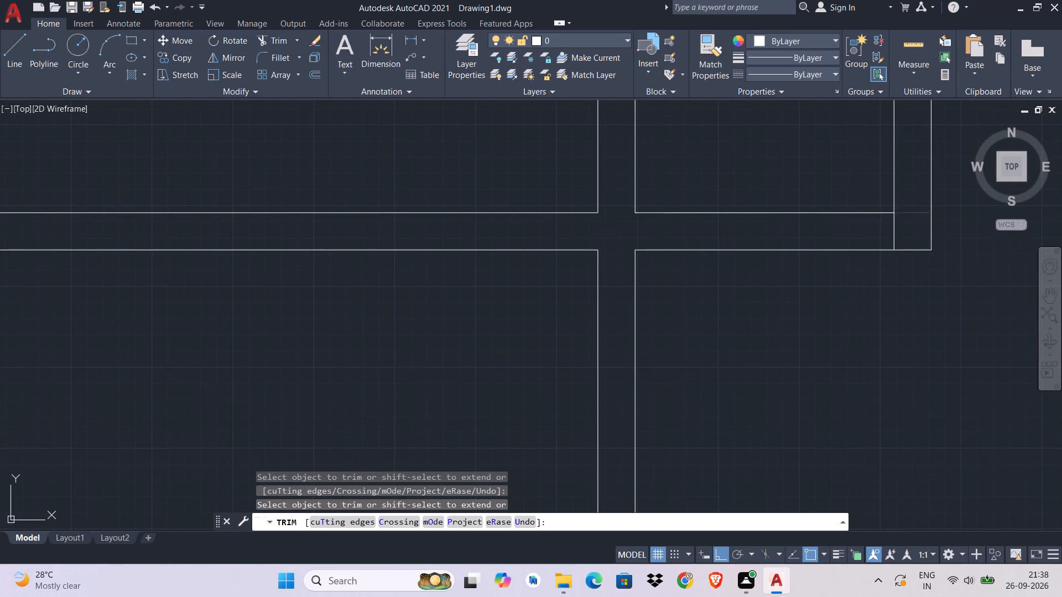
pyautogui.click(892, 228)
pyautogui.moveTo(866, 272); pyautogui.dragTo(710, 337, button='middle')
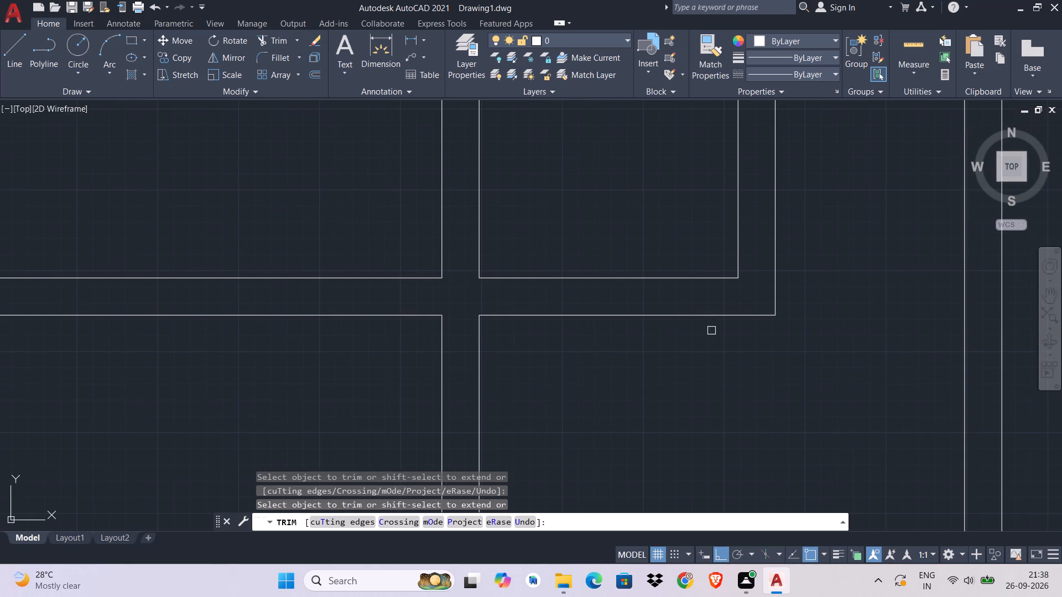
pyautogui.scroll(-4, 706, 338)
pyautogui.moveTo(762, 311); pyautogui.dragTo(773, 259, button='middle')
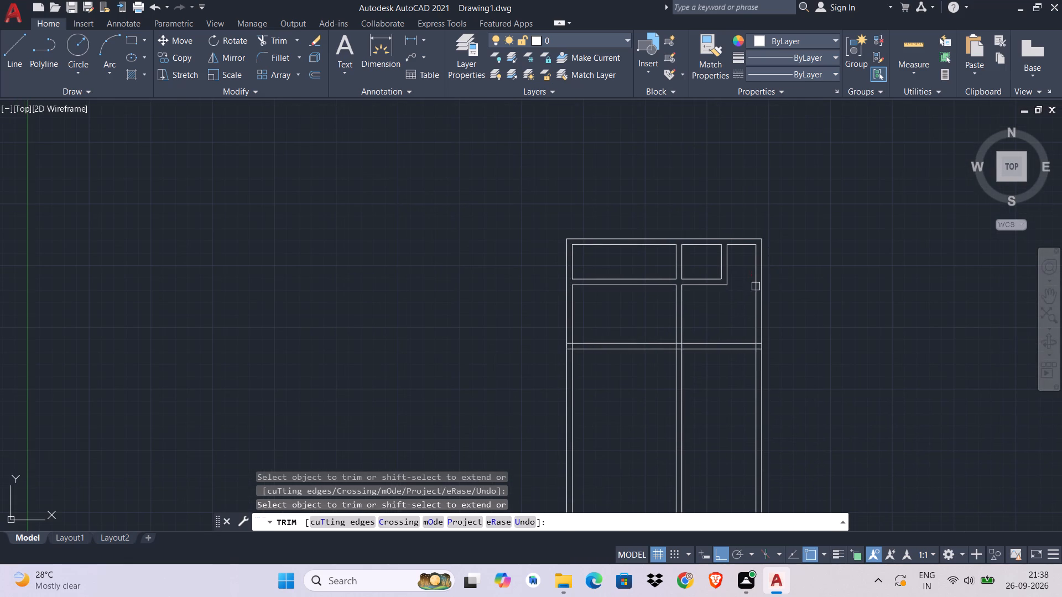
pyautogui.scroll(1, 740, 258)
pyautogui.press('Escape')
pyautogui.press('Escape')
pyautogui.press('Escape')
pyautogui.press('Escape')
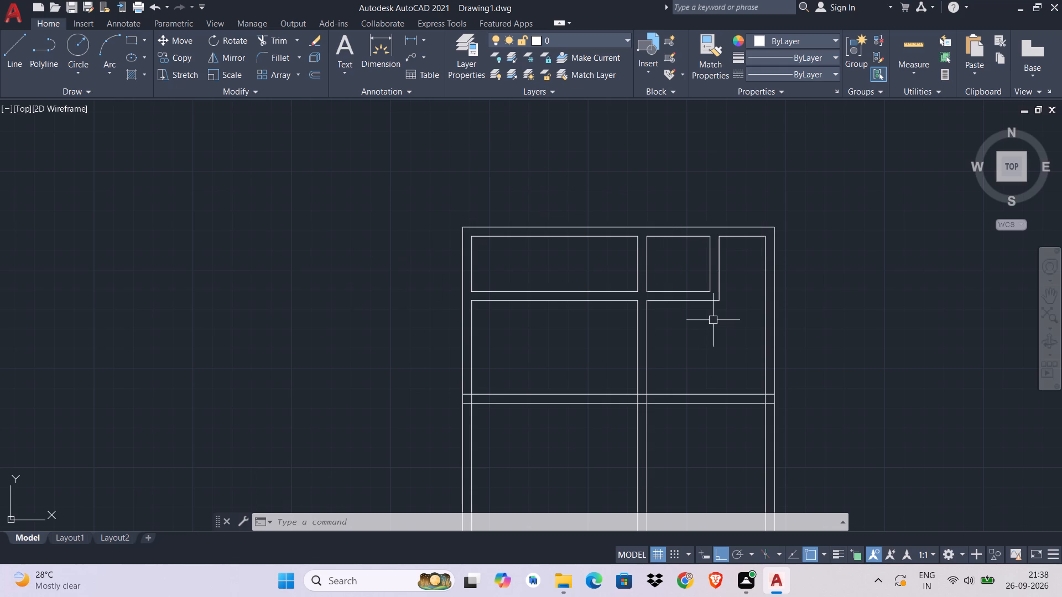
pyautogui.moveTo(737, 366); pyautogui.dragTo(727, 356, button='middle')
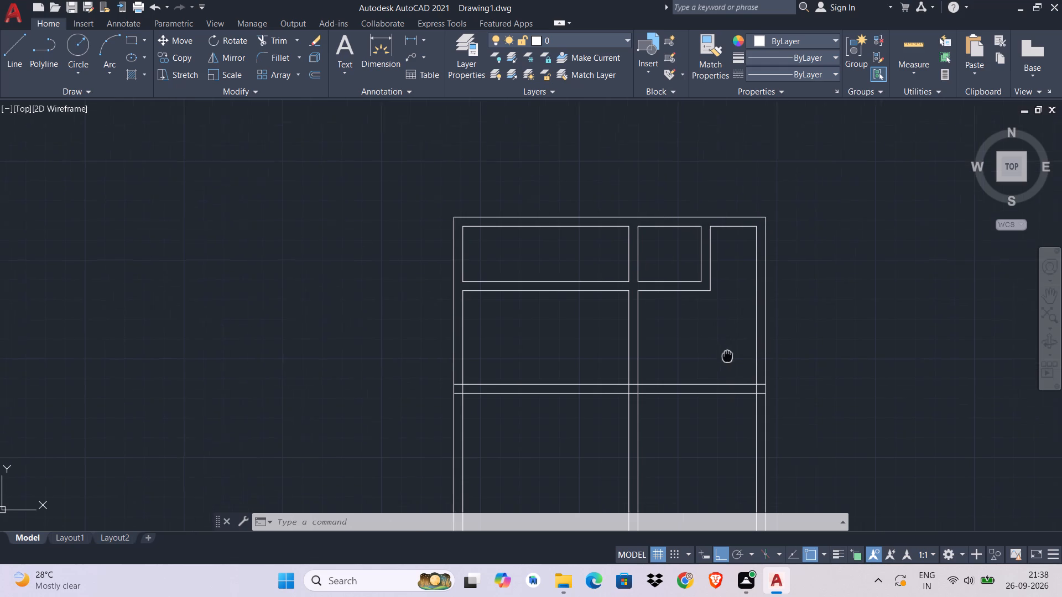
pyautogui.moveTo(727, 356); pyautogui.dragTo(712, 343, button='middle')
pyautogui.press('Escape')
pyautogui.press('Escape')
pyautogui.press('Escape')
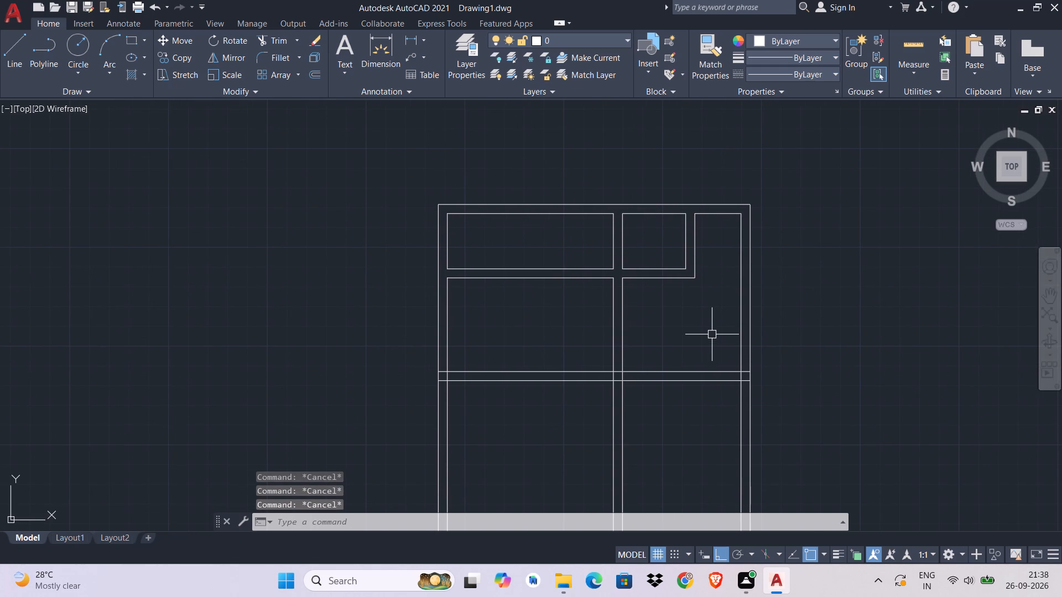
# Offset the outer bottom wall line of the small upper room 340 cm downward.
pyautogui.write('O 34')
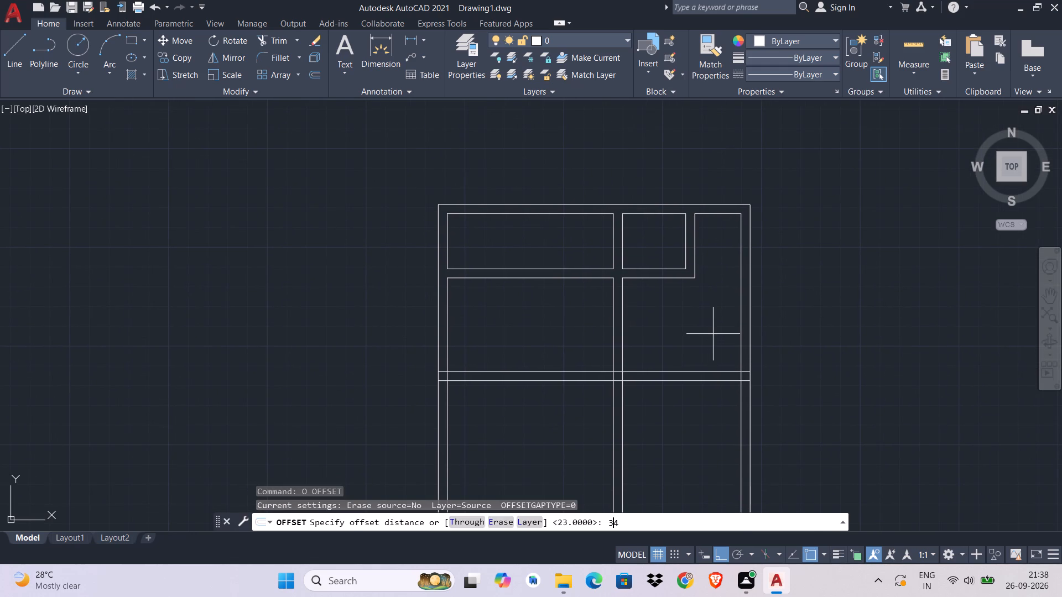
pyautogui.write('0')
pyautogui.press('space')
pyautogui.click(688, 282)
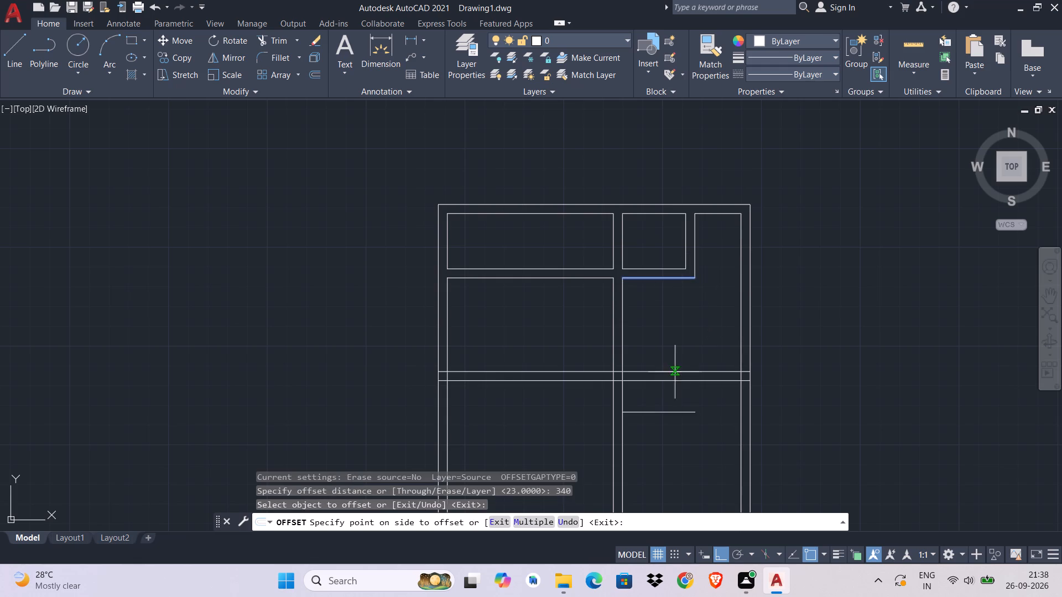
pyautogui.click(676, 372)
pyautogui.press('Escape')
# Erase the two full-width horizontal wall lines that cross the middle of the plan.
pyautogui.moveTo(689, 354); pyautogui.dragTo(729, 230, button='middle')
pyautogui.scroll(1, 729, 240)
pyautogui.moveTo(754, 226); pyautogui.dragTo(751, 231)
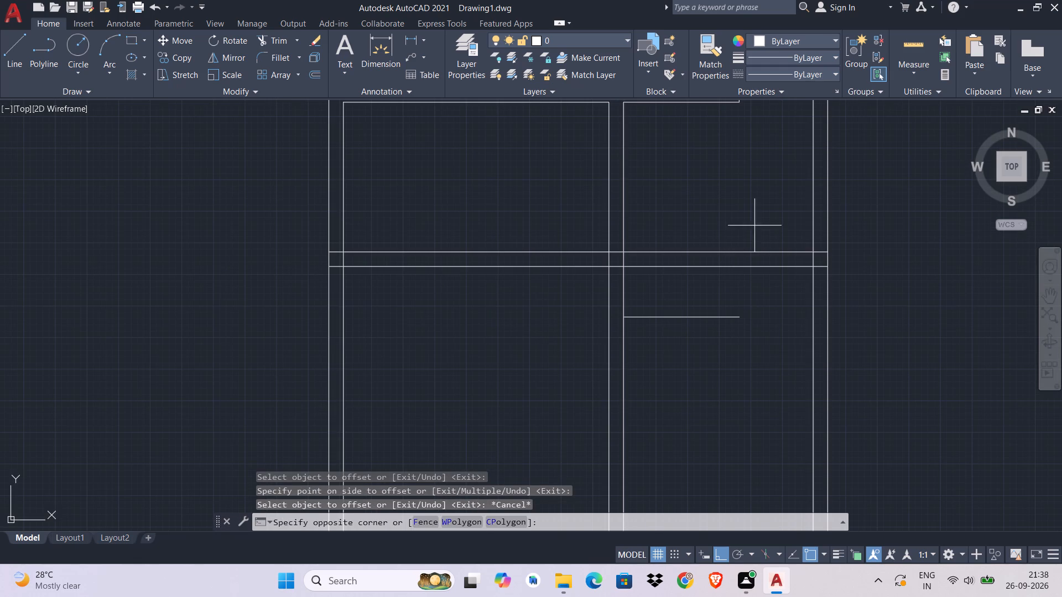
pyautogui.click(710, 281)
pyautogui.press('Delete')
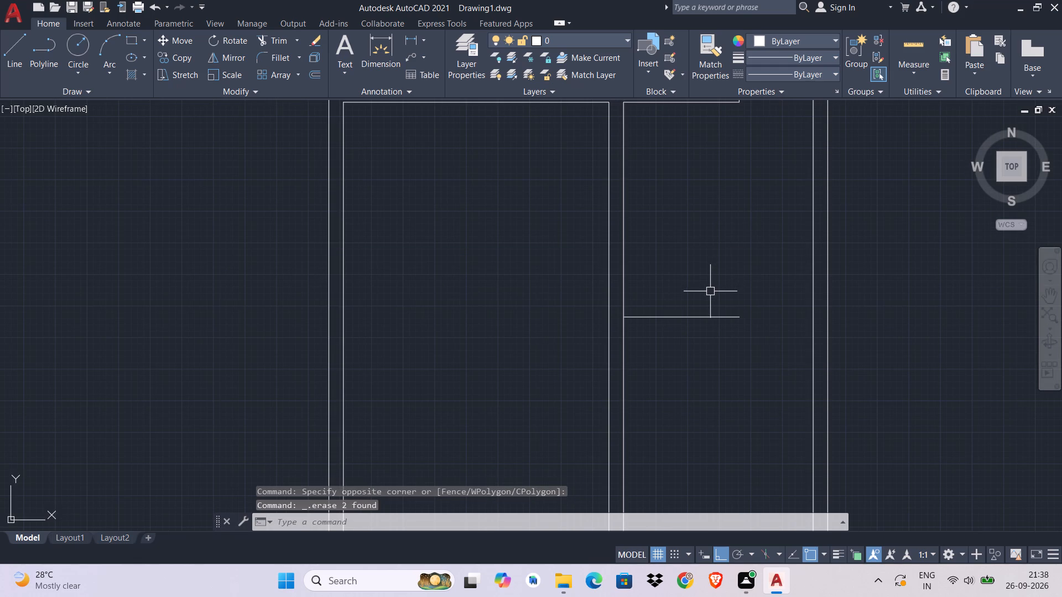
# Extend the new short horizontal line to the inner face of the plan's right outer wall.
pyautogui.press('e')
pyautogui.press('x')
pyautogui.press('space')
pyautogui.click(712, 317)
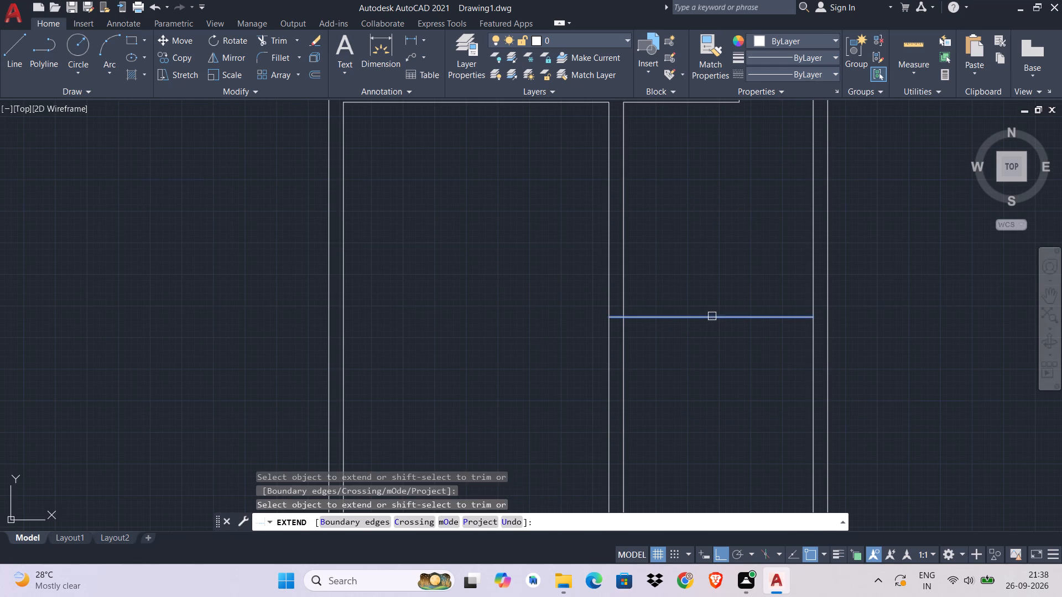
pyautogui.press('Escape')
pyautogui.press('Escape')
pyautogui.press('Escape')
pyautogui.press('Escape')
pyautogui.press('Escape')
# Offset the extended horizontal line 23 cm downward to form the wall thickness below the right-hand room.
pyautogui.write('O 23')
pyautogui.press('space')
pyautogui.click(758, 322)
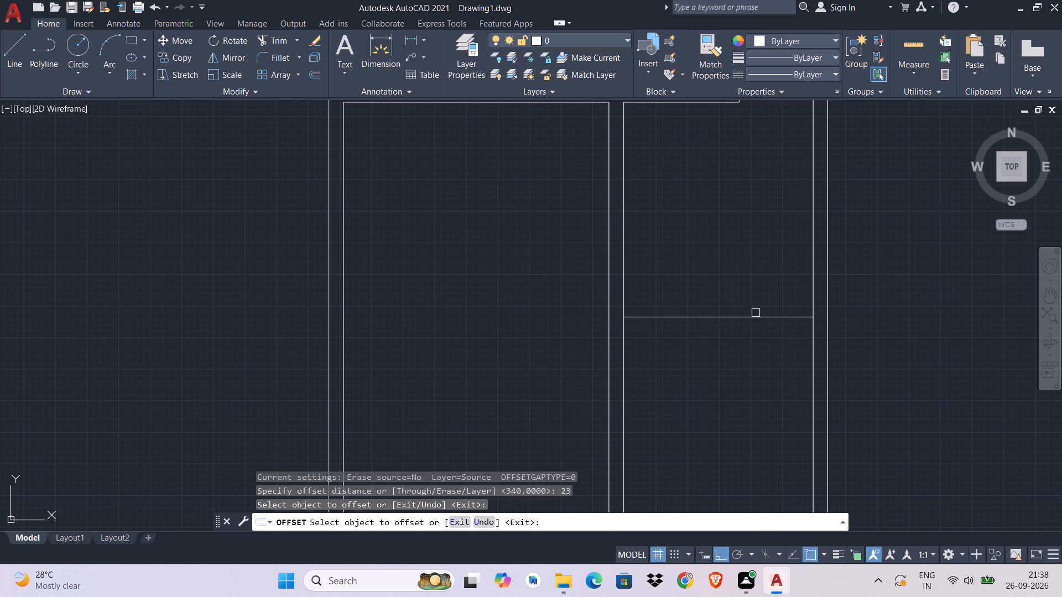
pyautogui.click(756, 313)
pyautogui.click(750, 319)
pyautogui.click(746, 387)
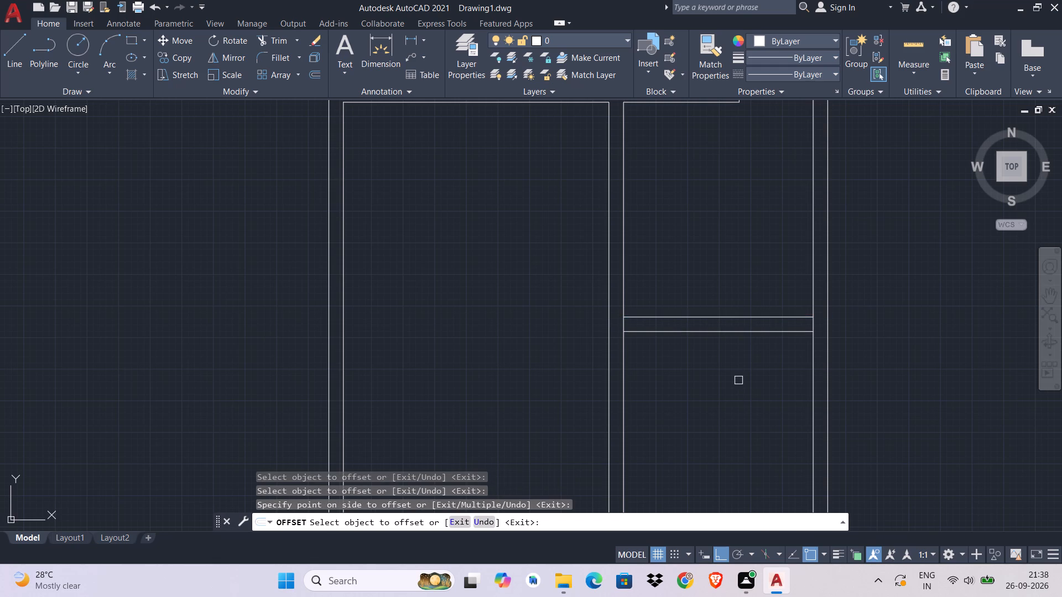
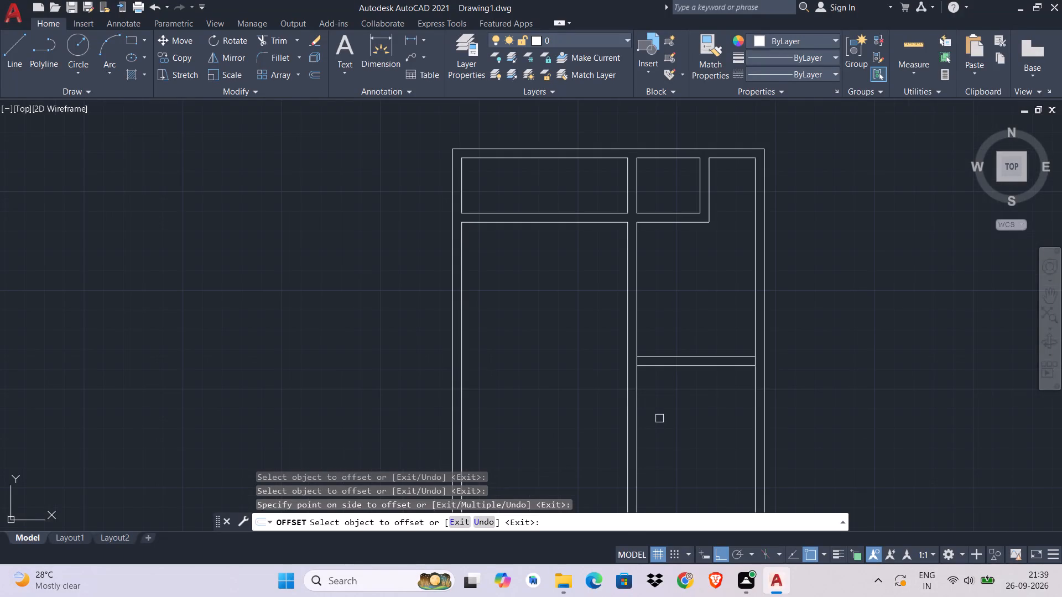
# Erase the entire existing wall layout, leaving the drawing area empty.
pyautogui.press('Escape')
pyautogui.press('Escape')
pyautogui.scroll(-2, 782, 146)
pyautogui.middleClick(782, 149)
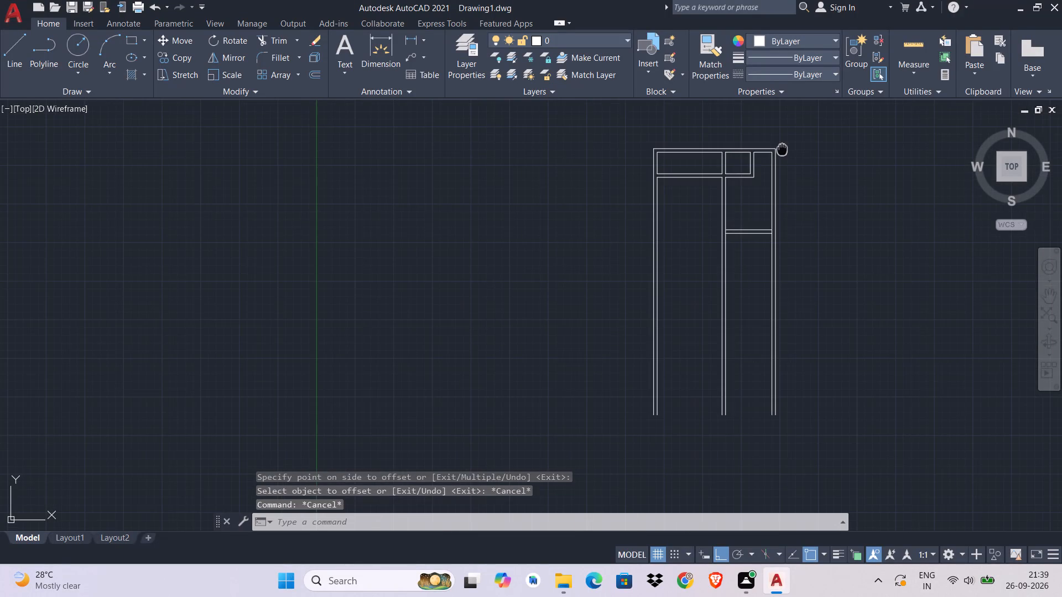
pyautogui.click(807, 132)
pyautogui.press('Escape')
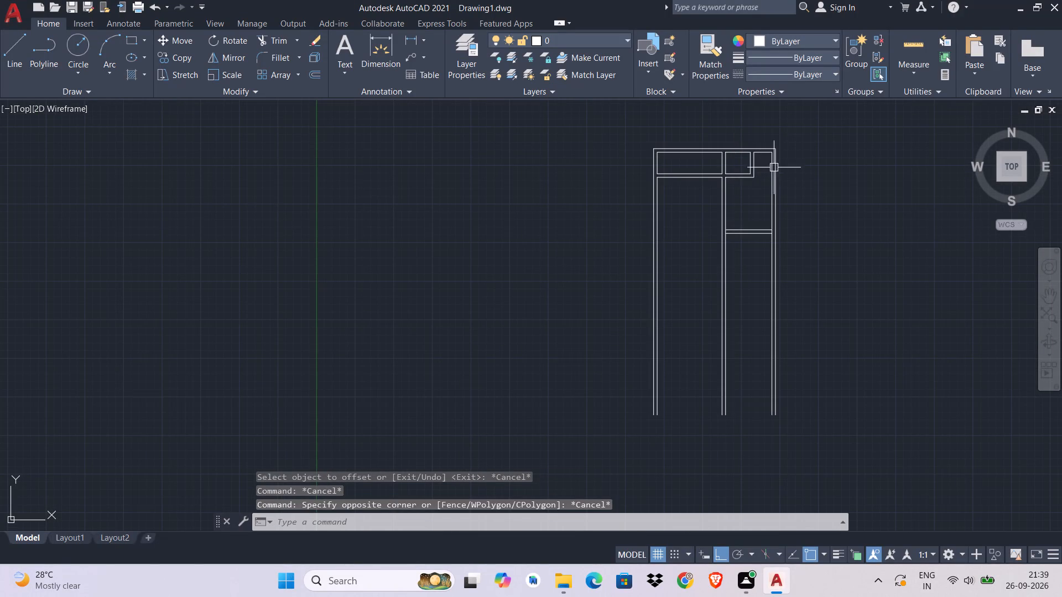
pyautogui.press('Escape')
pyautogui.press('Escape')
pyautogui.press('Escape')
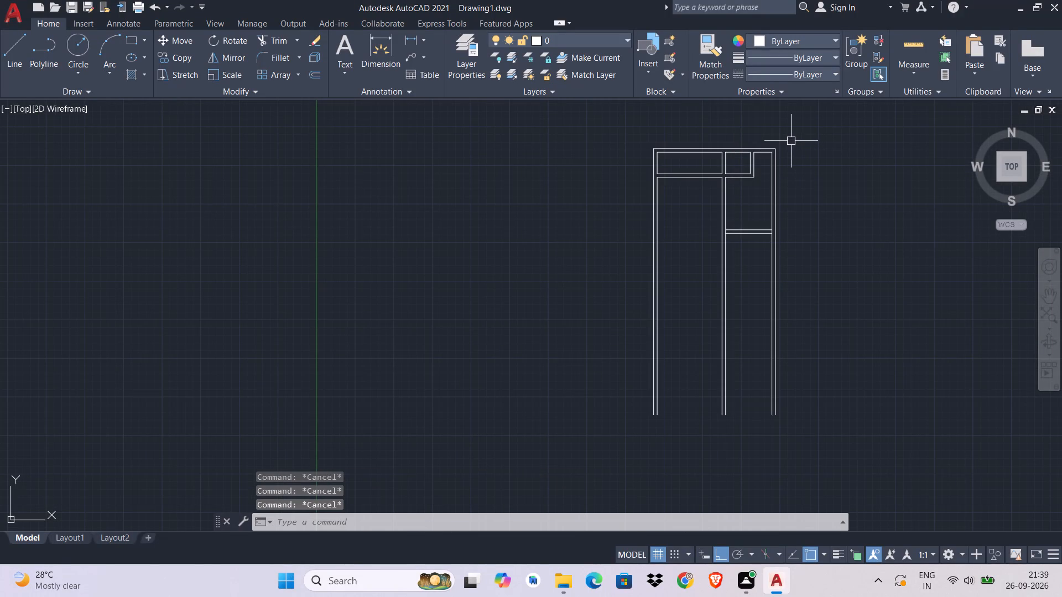
pyautogui.click(790, 141)
pyautogui.click(630, 396)
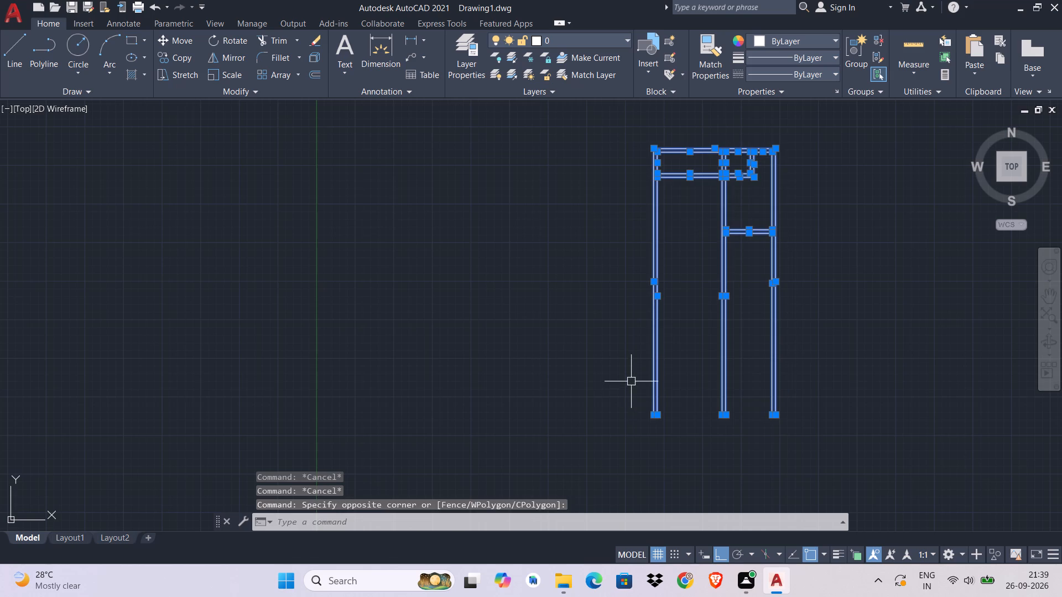
pyautogui.press('Delete')
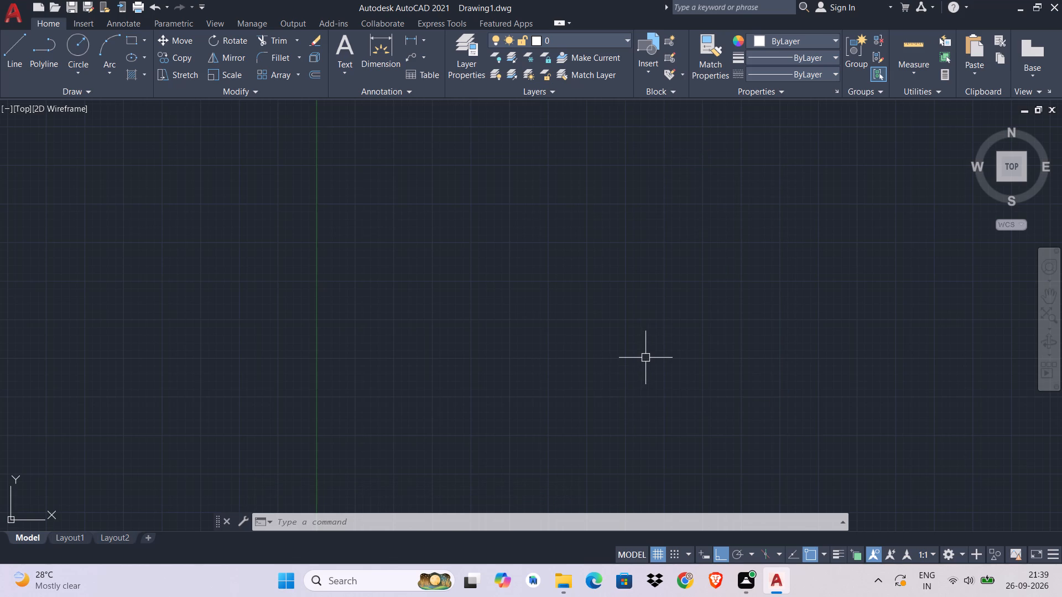
# Turn on command log file recording with LOGFILEON.
pyautogui.press('Escape')
pyautogui.write('LO')
pyautogui.press('g')
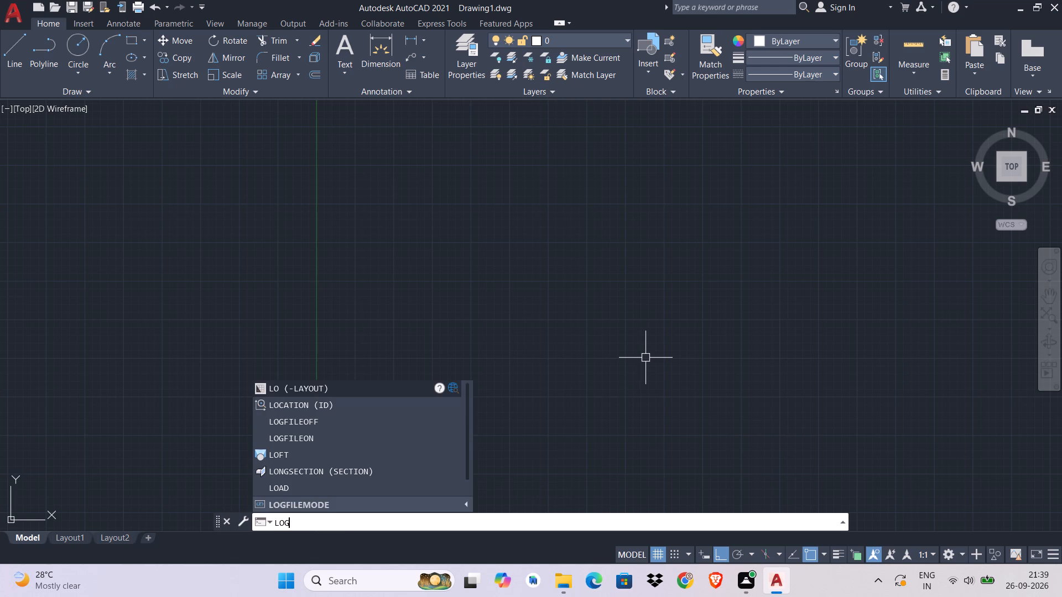
pyautogui.write('FILEON')
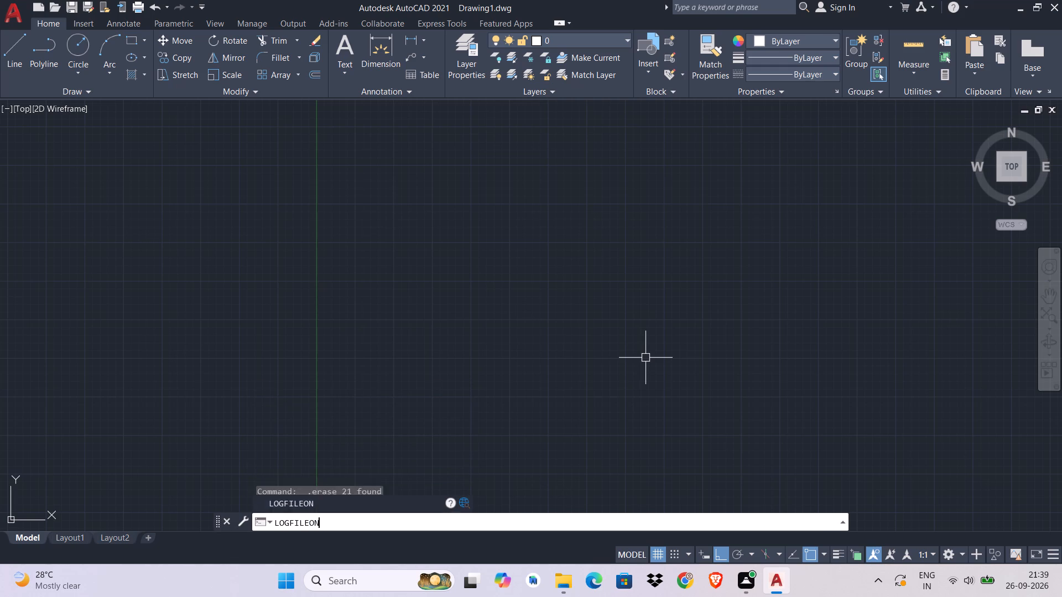
pyautogui.press('Return')
pyautogui.press('Escape')
pyautogui.press('Escape')
pyautogui.press('Escape')
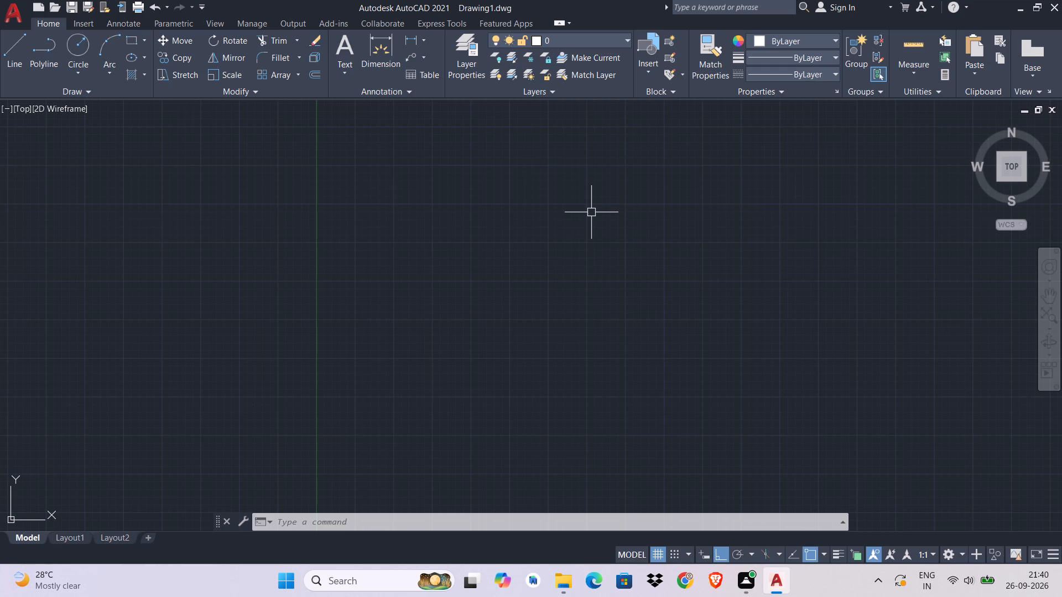
# Draw a long horizontal line across the upper drawing area as the plan's top outer wall line.
pyautogui.press('Escape')
pyautogui.press('Escape')
pyautogui.press('l')
pyautogui.press('space')
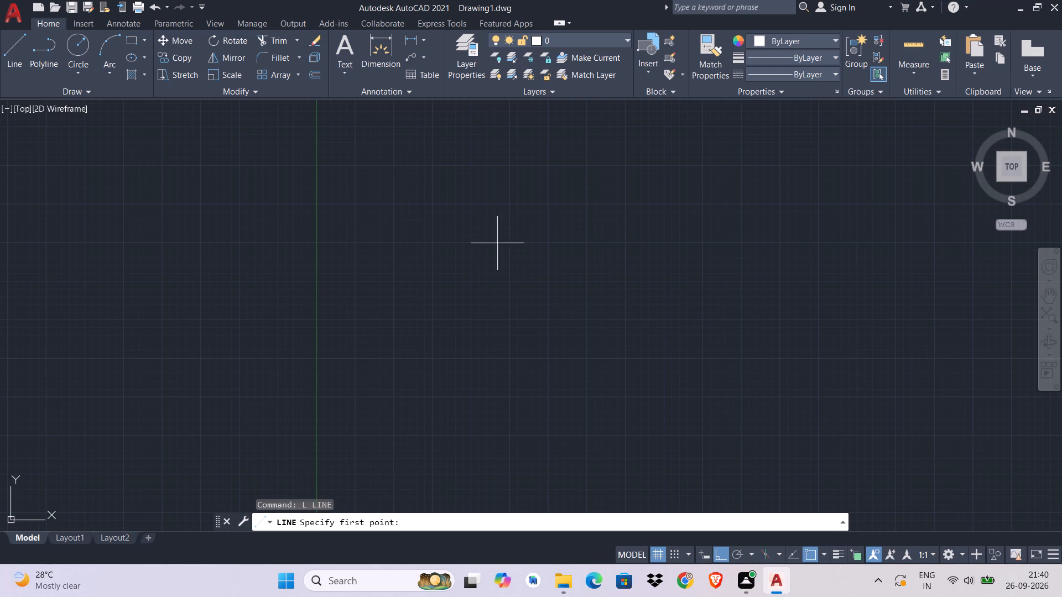
pyautogui.click(414, 186)
pyautogui.click(863, 205)
pyautogui.press('Escape')
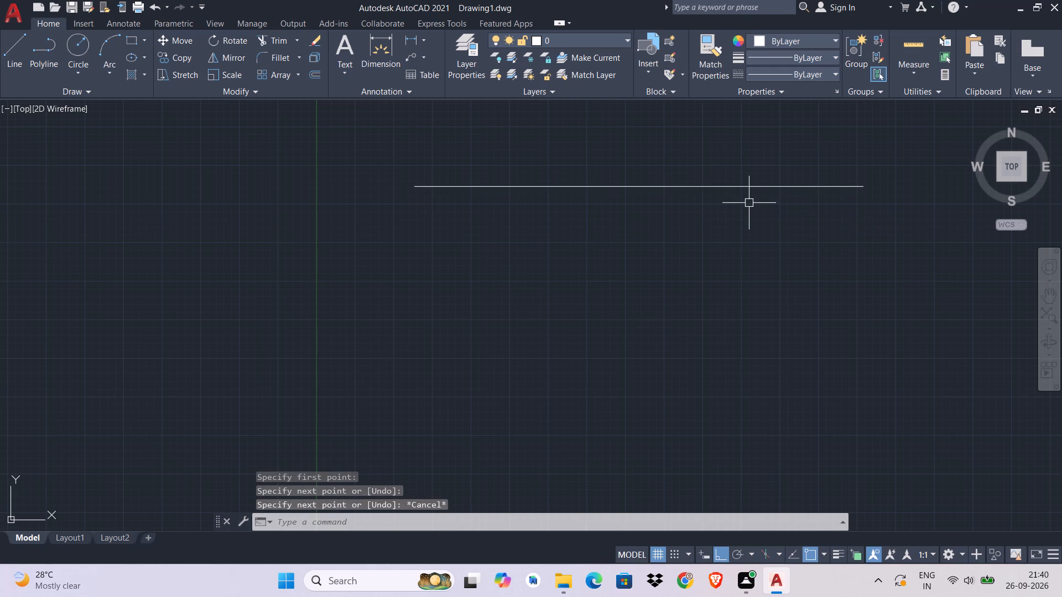
# Draw a vertical line straight down from the left end of the top wall line as the left outer wall line.
pyautogui.press('l')
pyautogui.press('space')
pyautogui.click(417, 187)
pyautogui.scroll(-2, 403, 354)
pyautogui.moveTo(403, 354); pyautogui.dragTo(404, 261, button='middle')
pyautogui.click(397, 318)
pyautogui.press('Escape')
pyautogui.press('Escape')
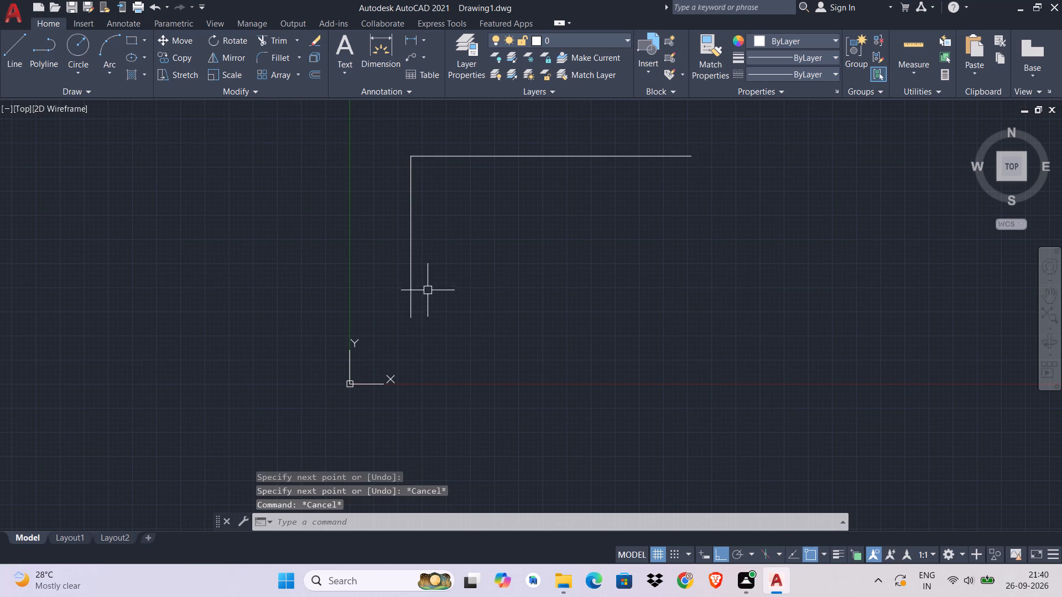
# Offset the left and top outer wall lines 23 cm inward to form the wall thickness.
pyautogui.press('Escape')
pyautogui.press('o')
pyautogui.press('space')
pyautogui.write('23')
pyautogui.press('space')
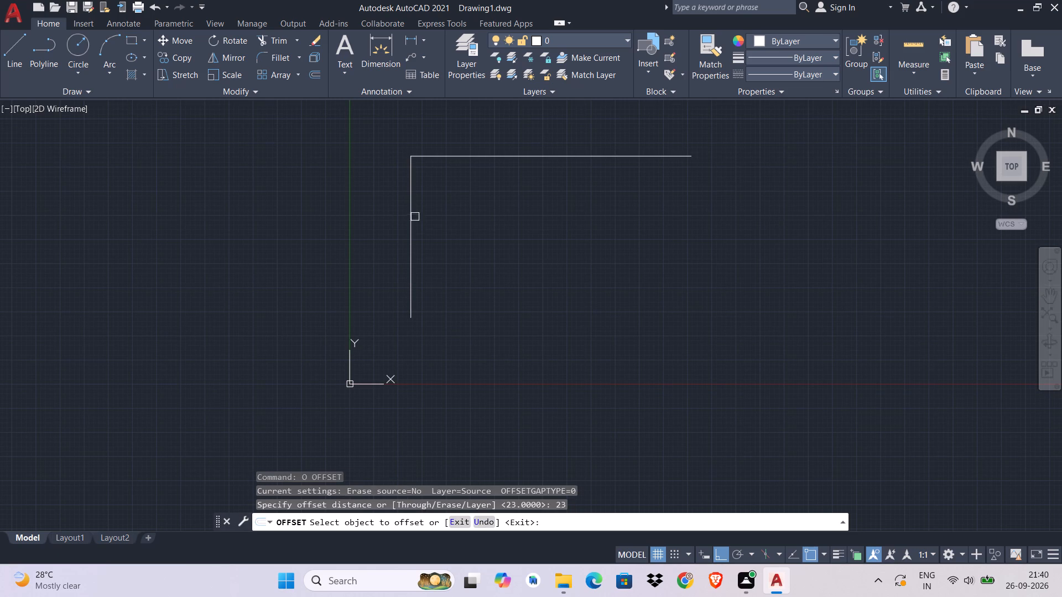
pyautogui.click(413, 219)
pyautogui.click(449, 220)
pyautogui.click(431, 155)
pyautogui.click(424, 258)
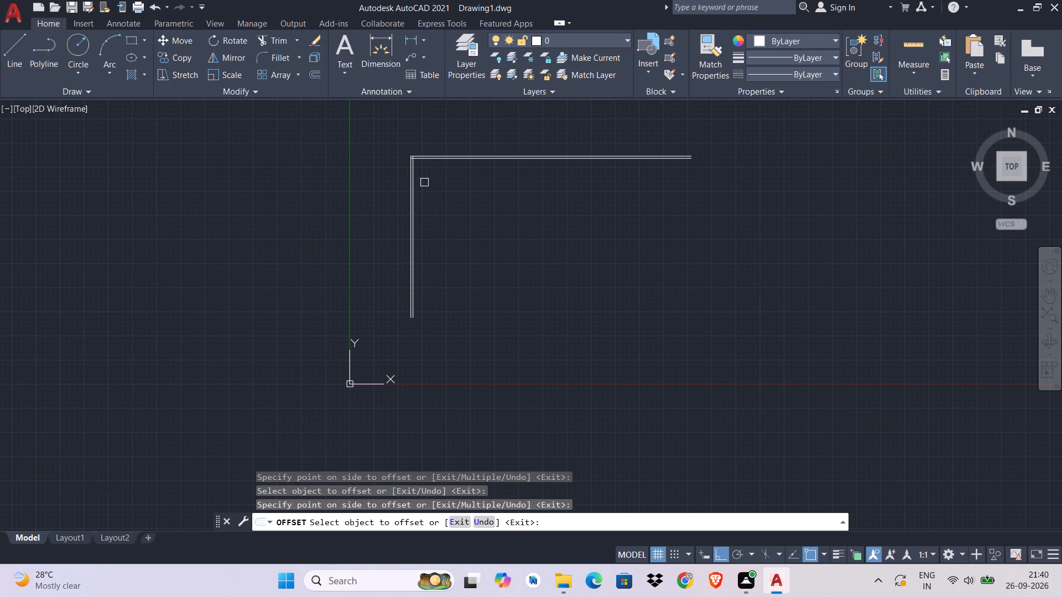
pyautogui.scroll(6, 419, 154)
pyautogui.press('Escape')
pyautogui.press('Escape')
pyautogui.press('Escape')
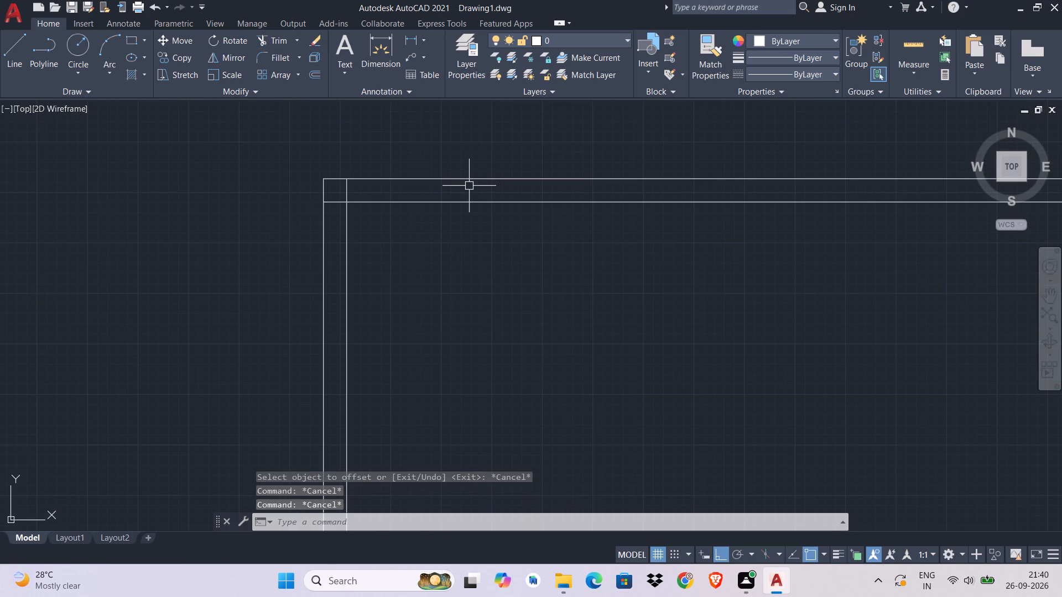
# Offset the left wall's inner line 420 cm to the right for the first room's width.
pyautogui.write('O')
pyautogui.press('space')
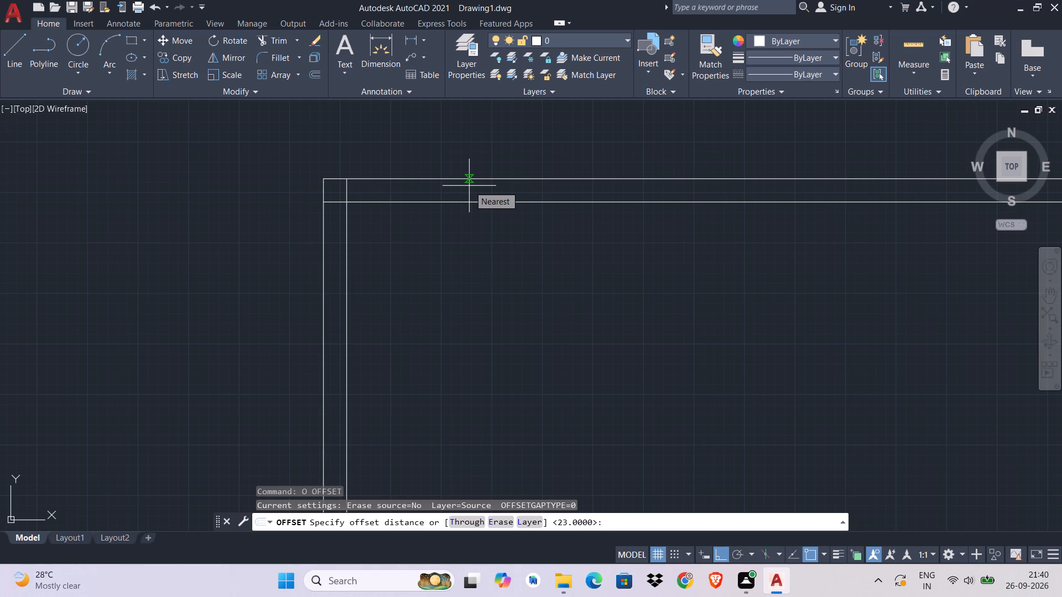
pyautogui.write('420')
pyautogui.press('space')
pyautogui.click(346, 275)
pyautogui.click(652, 291)
pyautogui.press('Escape')
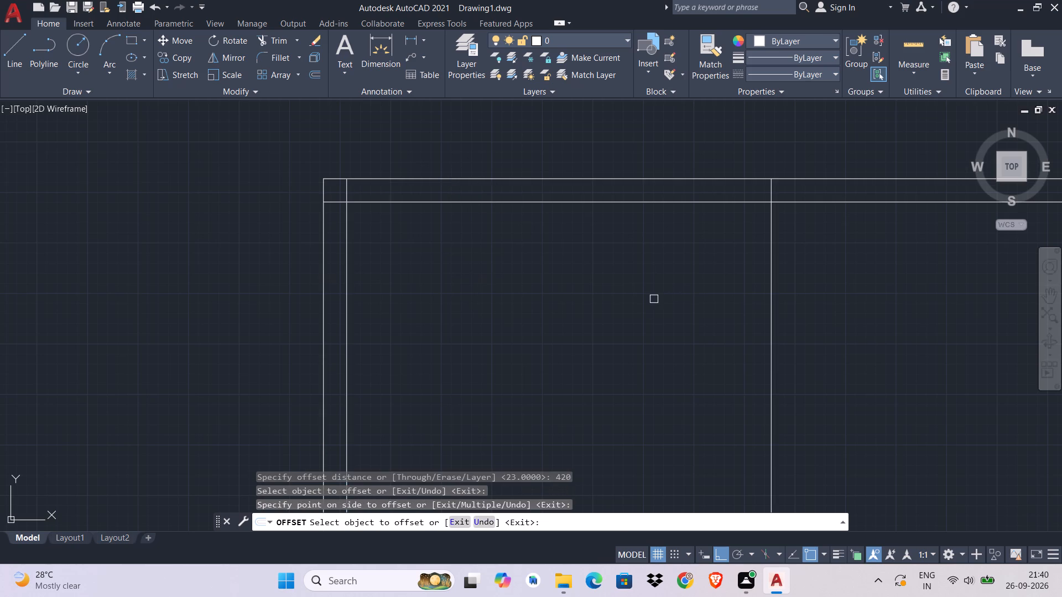
pyautogui.press('Escape')
pyautogui.press('Escape')
# Offset the top wall's inner line 400 cm downward for the first room's depth.
pyautogui.write('O')
pyautogui.press('space')
pyautogui.press('4')
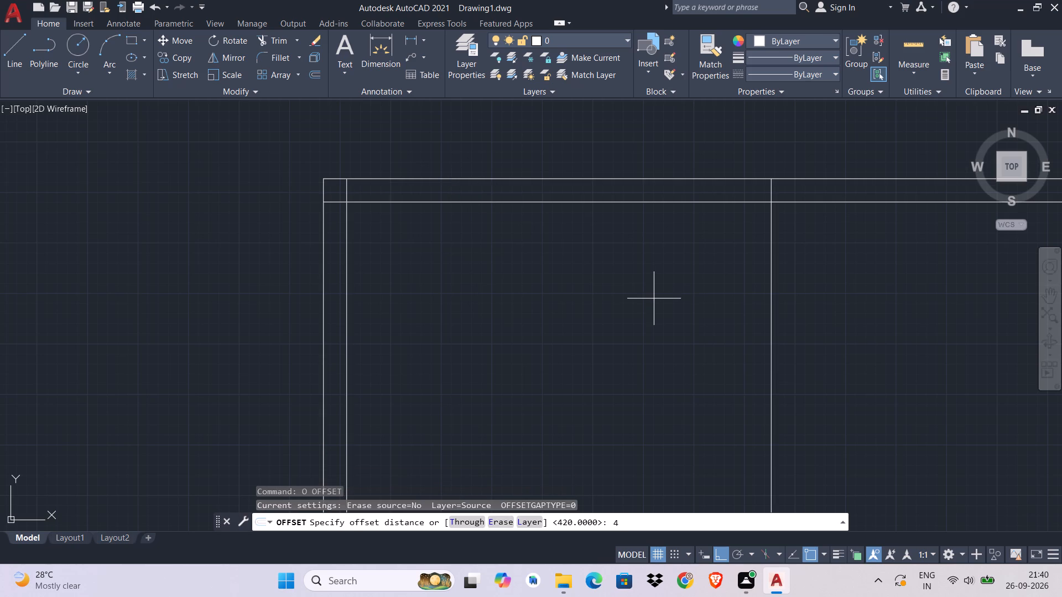
pyautogui.write('00')
pyautogui.press('space')
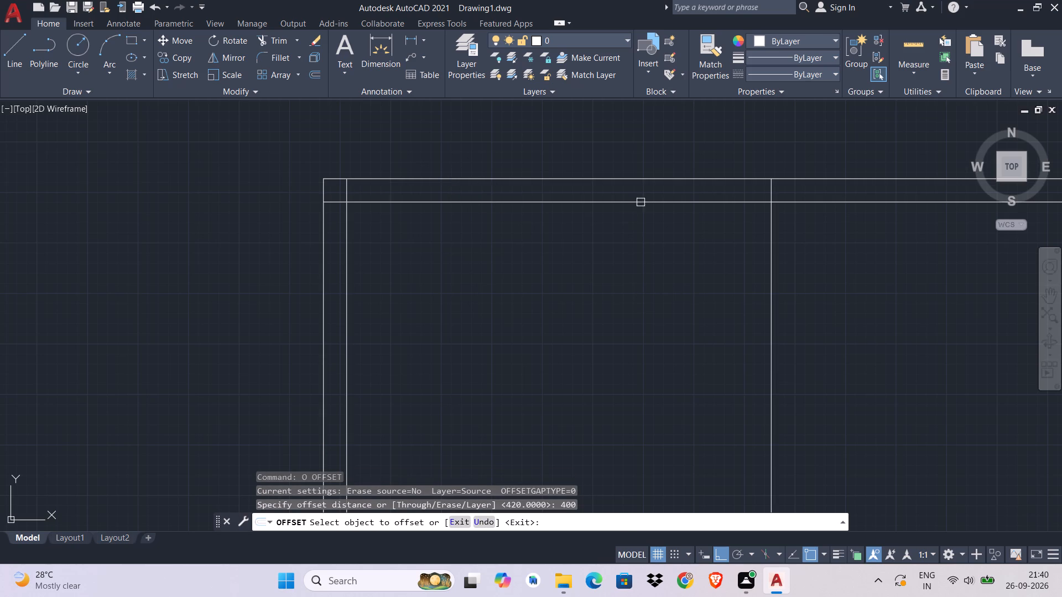
pyautogui.click(641, 202)
pyautogui.click(633, 304)
pyautogui.scroll(-1, 653, 350)
pyautogui.moveTo(997, 270); pyautogui.dragTo(984, 251, button='middle')
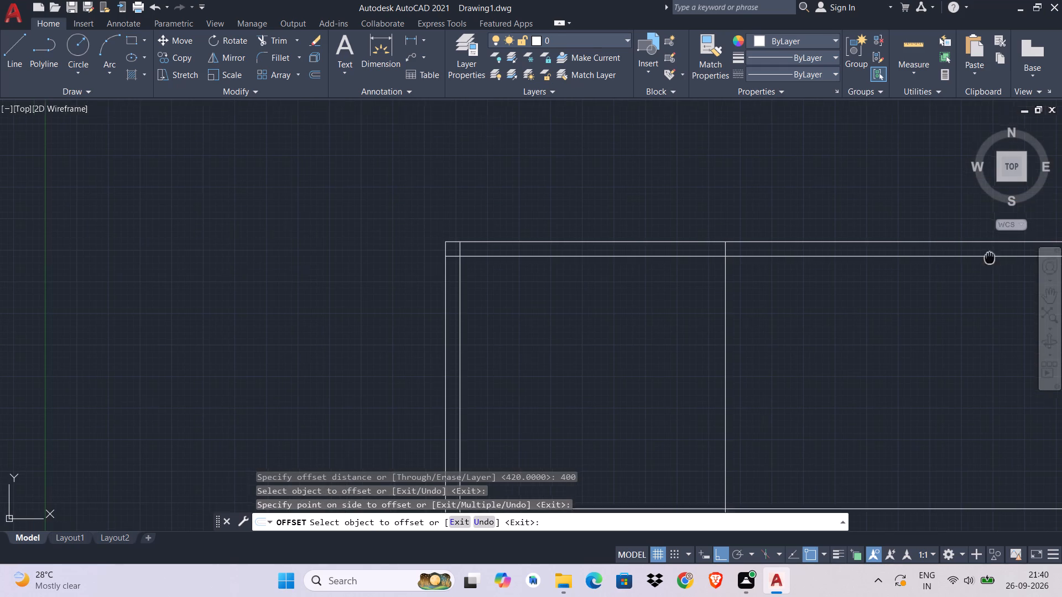
pyautogui.moveTo(984, 251); pyautogui.dragTo(863, 160, button='middle')
pyautogui.press('Escape')
pyautogui.press('Escape')
pyautogui.press('Escape')
# Offset the first room's right boundary line 23 cm rightward and its bottom boundary line 23 cm downward for wall thickness.
pyautogui.press('o')
pyautogui.press('space')
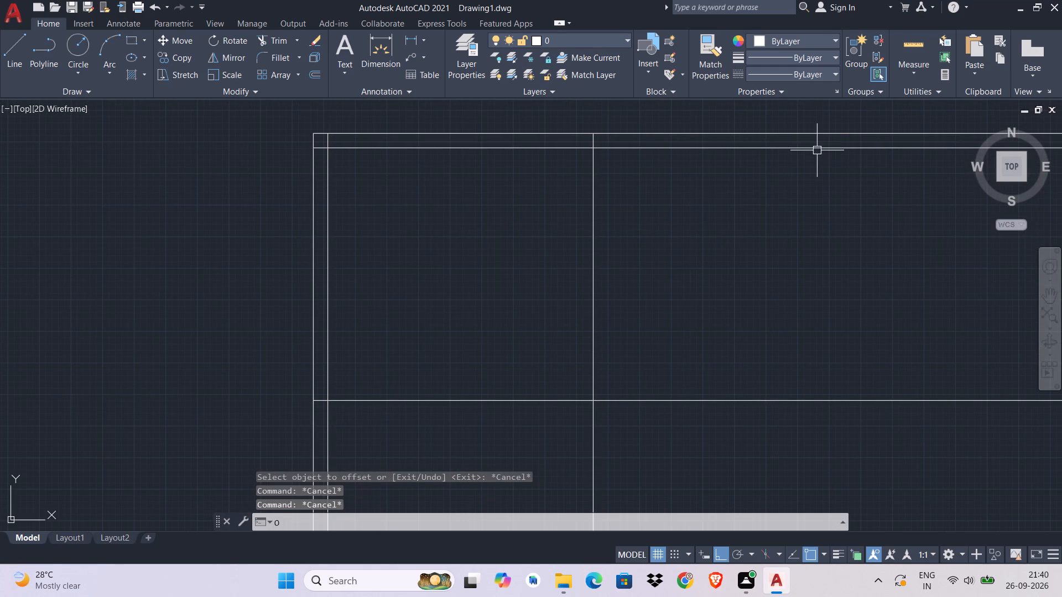
pyautogui.press('2')
pyautogui.press('3')
pyautogui.press('space')
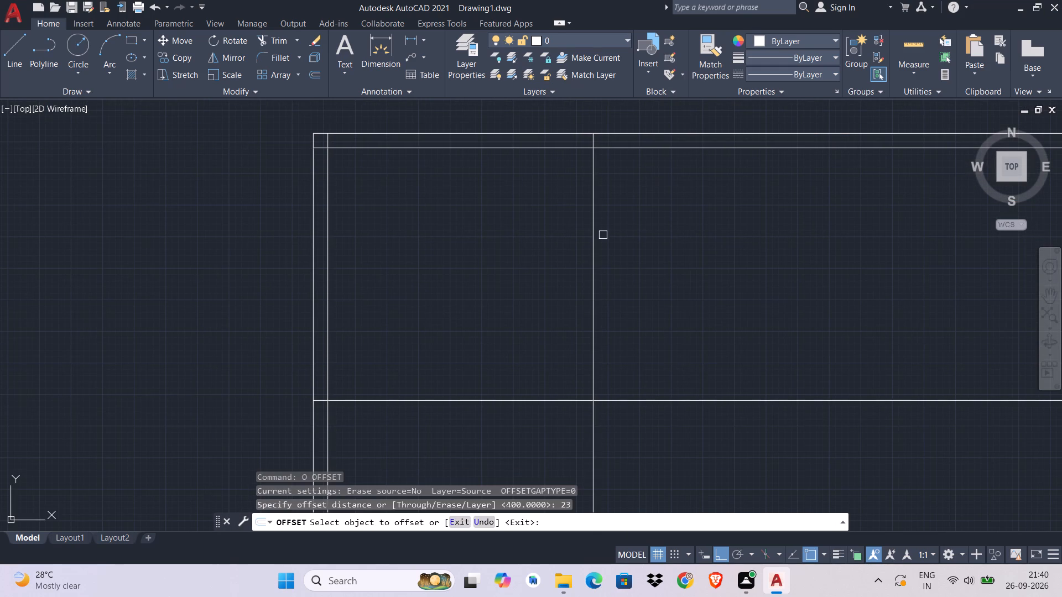
pyautogui.click(597, 242)
pyautogui.click(681, 235)
pyautogui.moveTo(594, 318); pyautogui.dragTo(631, 194, button='middle')
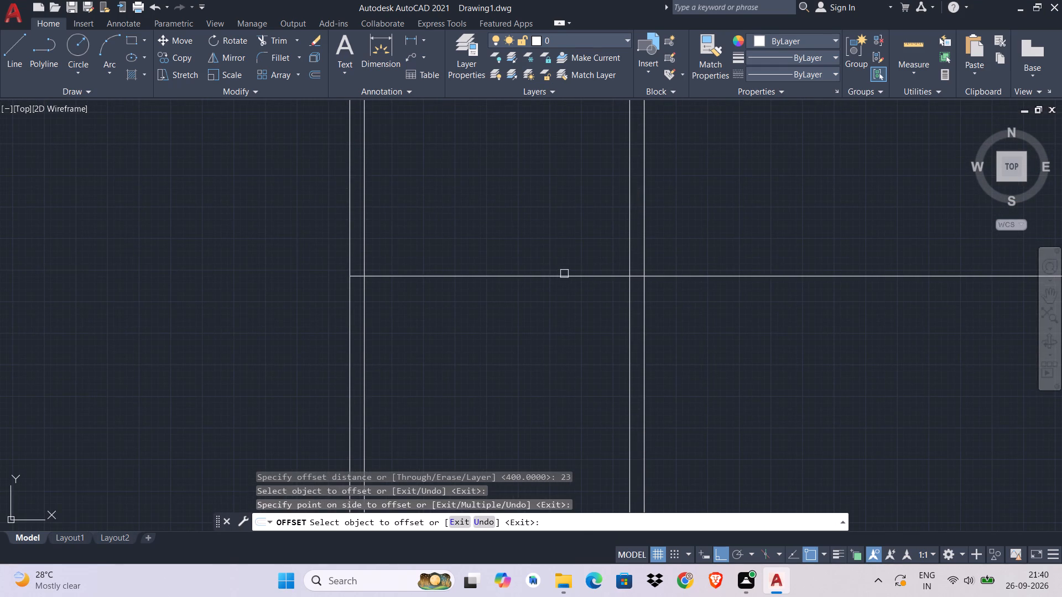
pyautogui.click(566, 274)
pyautogui.click(561, 366)
pyautogui.press('Escape')
pyautogui.press('Escape')
pyautogui.press('Escape')
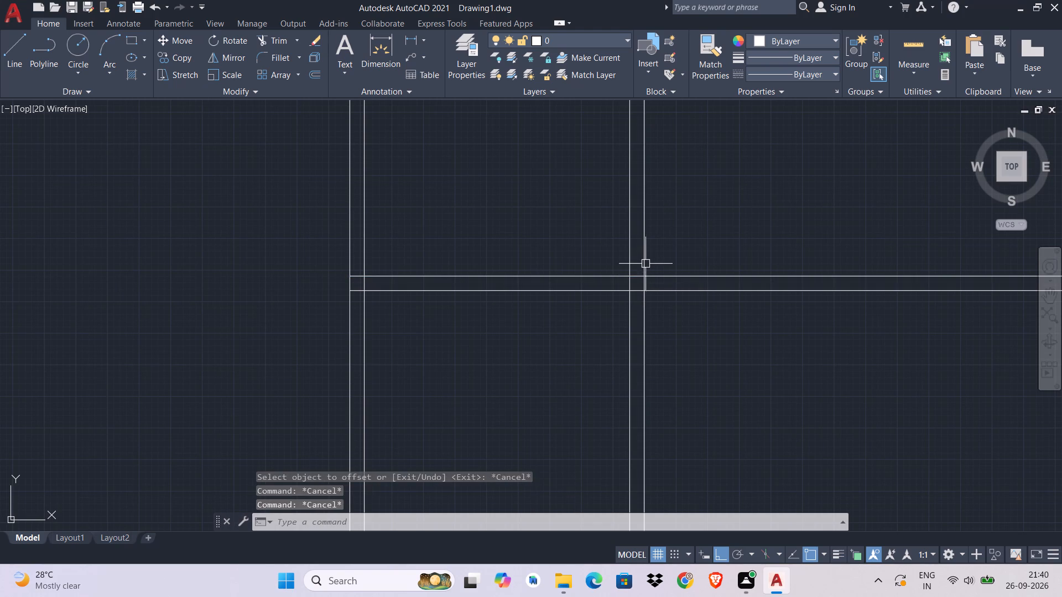
pyautogui.press('Escape')
pyautogui.press('Escape')
pyautogui.press('Escape')
pyautogui.press('Escape')
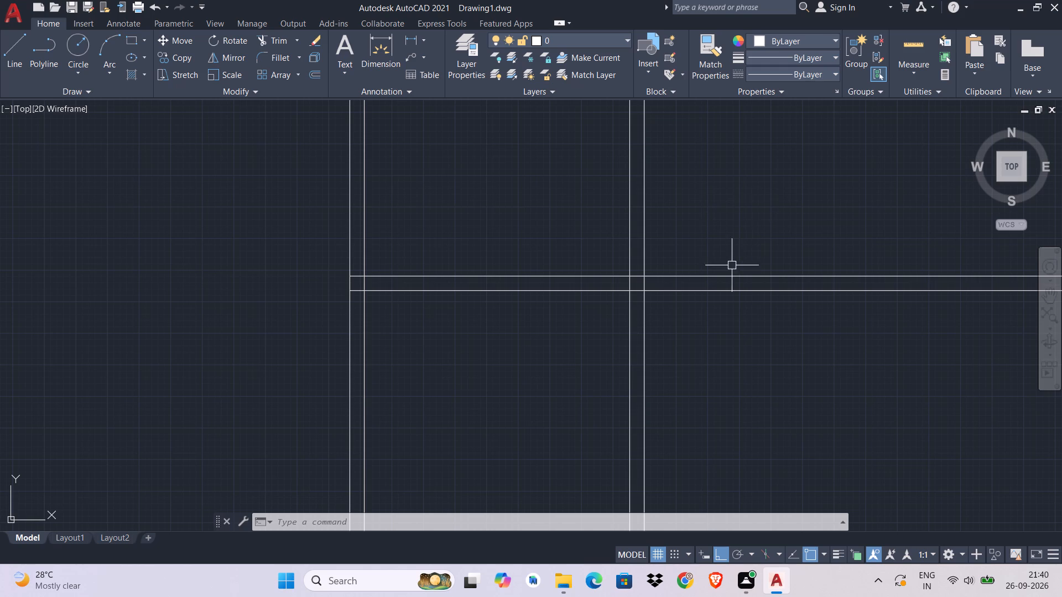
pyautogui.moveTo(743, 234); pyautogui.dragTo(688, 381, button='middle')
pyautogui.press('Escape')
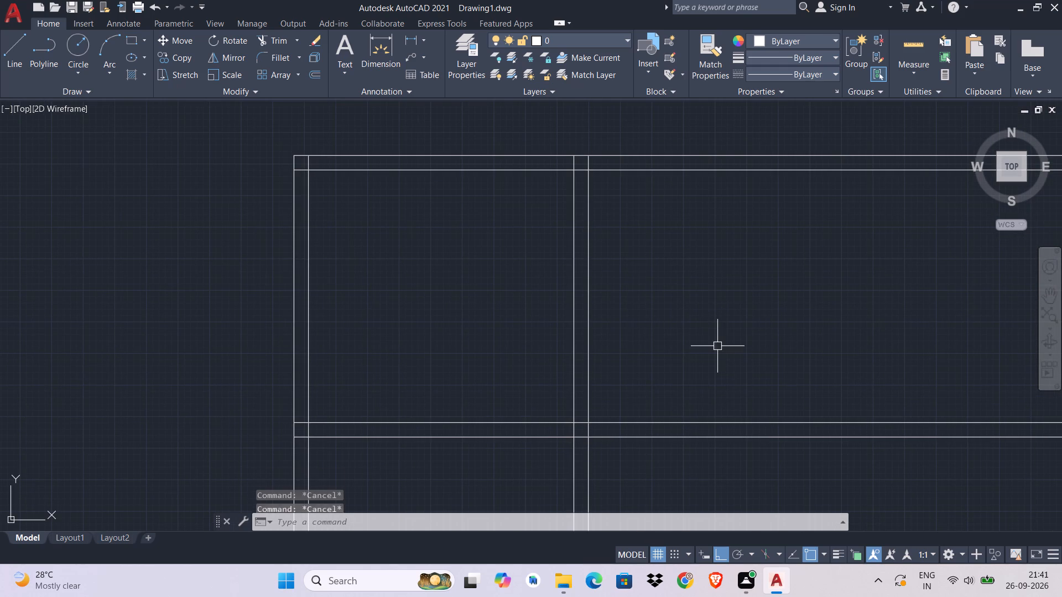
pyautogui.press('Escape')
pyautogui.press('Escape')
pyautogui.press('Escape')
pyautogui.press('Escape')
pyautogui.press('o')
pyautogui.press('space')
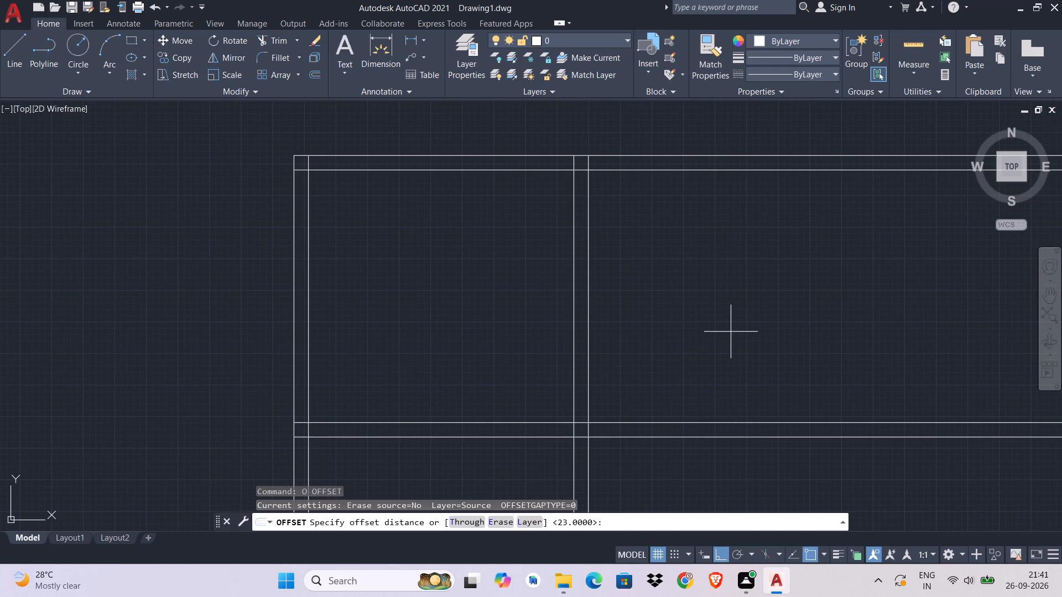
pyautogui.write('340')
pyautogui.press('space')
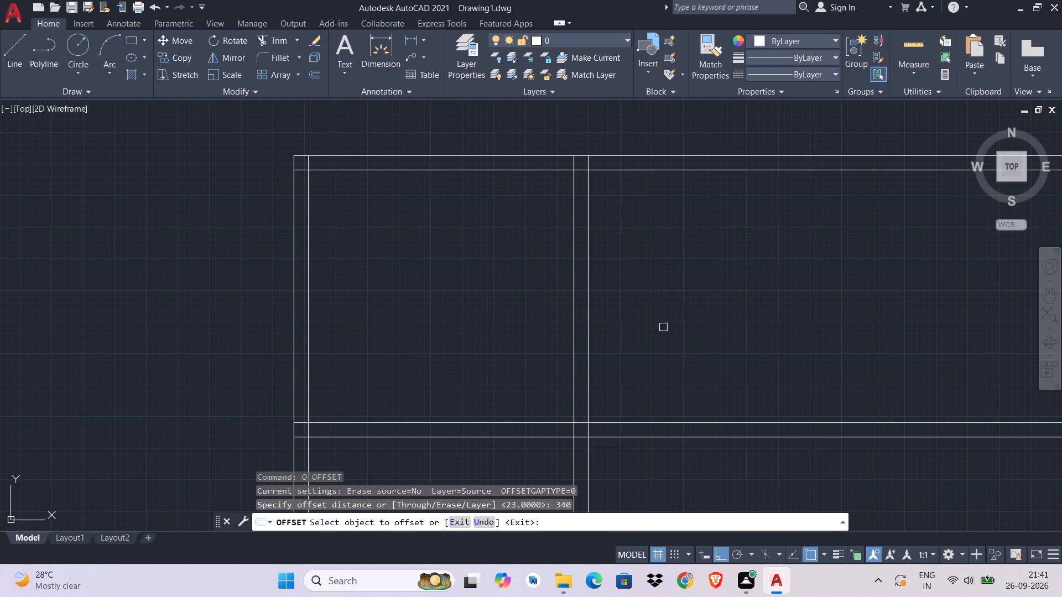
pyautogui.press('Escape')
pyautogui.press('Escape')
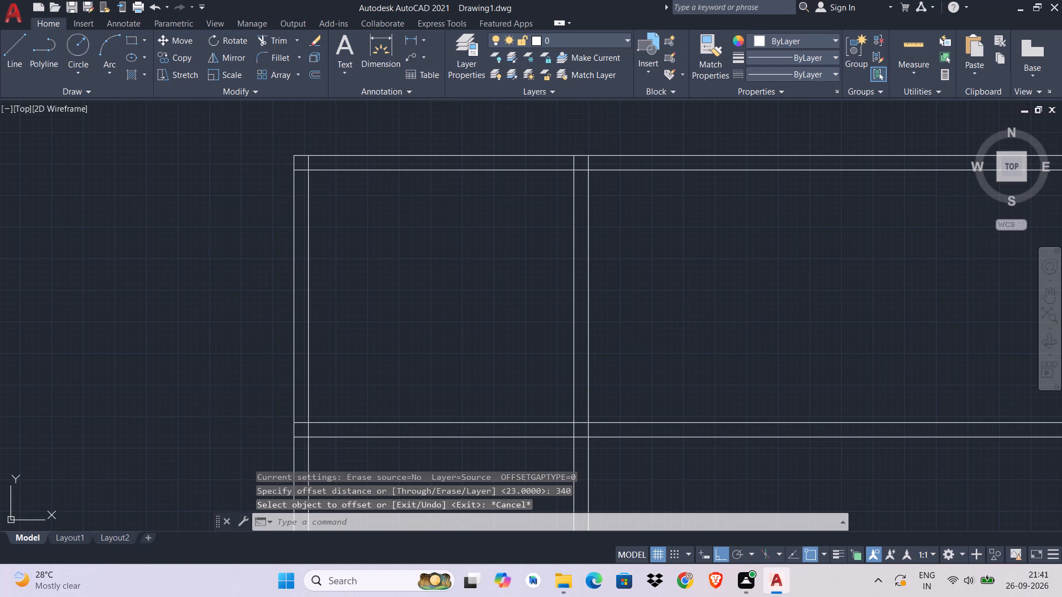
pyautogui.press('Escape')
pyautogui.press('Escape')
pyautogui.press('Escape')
# Offset the right-hand line of the middle vertical wall 300 cm to the right for the second room's width.
pyautogui.write('O 300')
pyautogui.press('space')
pyautogui.click(592, 335)
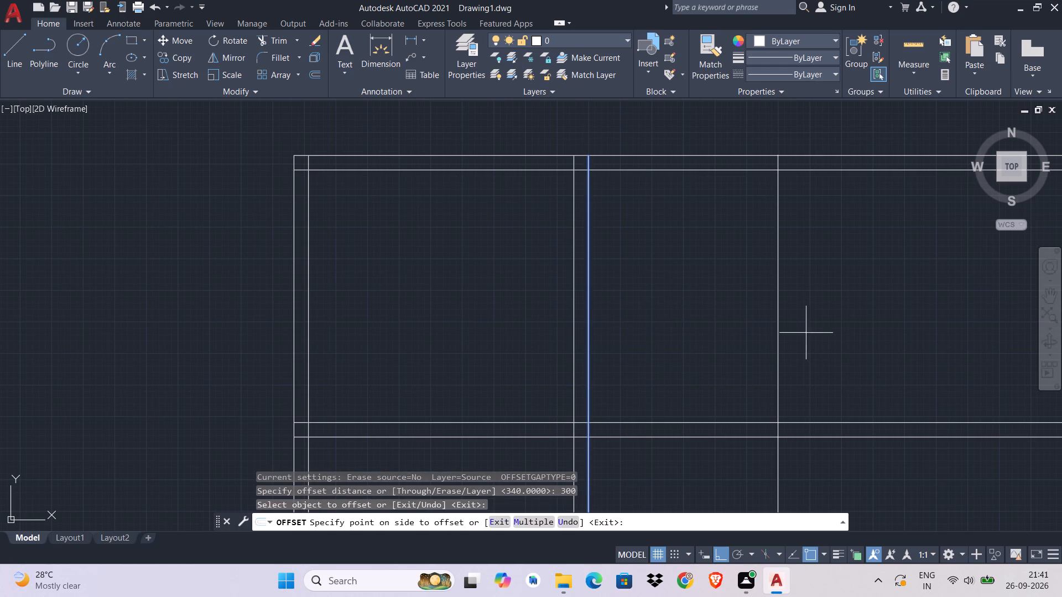
pyautogui.click(822, 333)
pyautogui.press('Escape')
# Offset the second room's right boundary line 23 cm to the right to form the outer wall thickness.
pyautogui.write('O')
pyautogui.press('space')
pyautogui.write('23')
pyautogui.press('space')
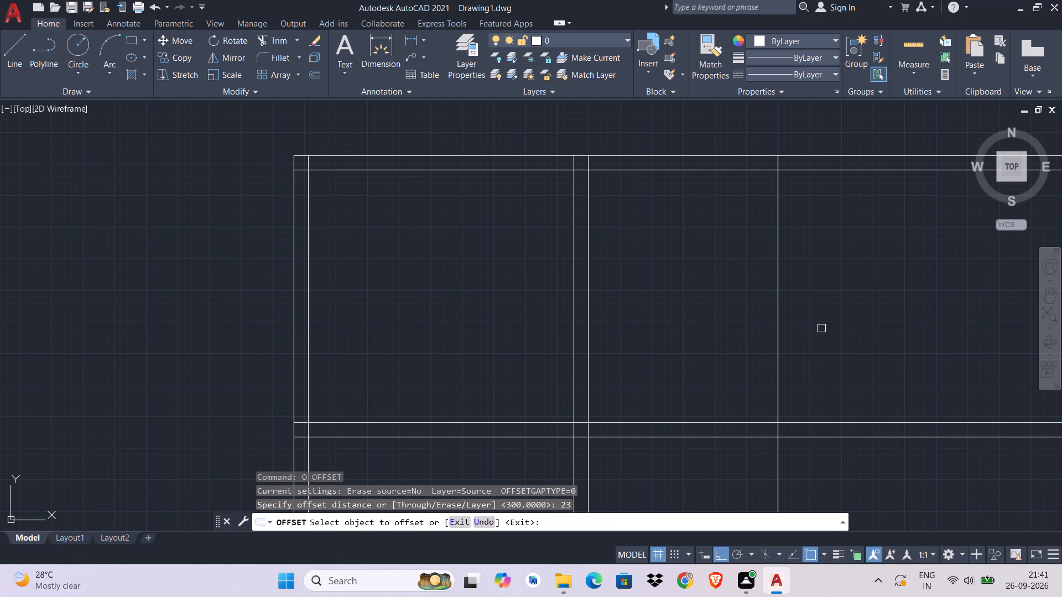
pyautogui.moveTo(777, 333); pyautogui.dragTo(785, 333)
pyautogui.click(904, 333)
pyautogui.press('Escape')
pyautogui.press('Escape')
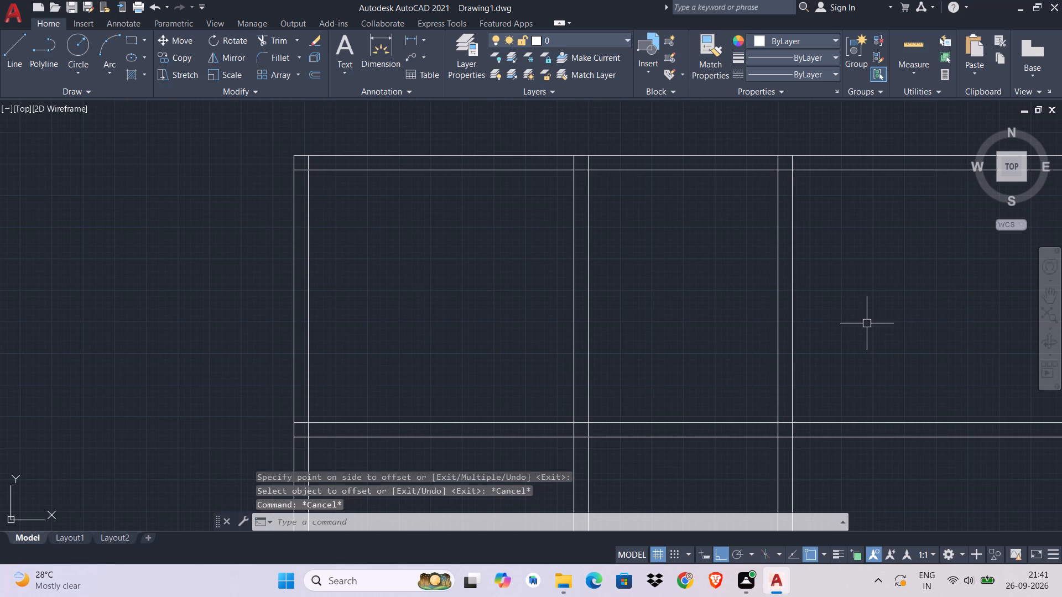
# Trim the four horizontal wall lines where they overrun the outer face of the plan's right wall.
pyautogui.write('TR')
pyautogui.press('space')
pyautogui.click(888, 129)
pyautogui.click(874, 459)
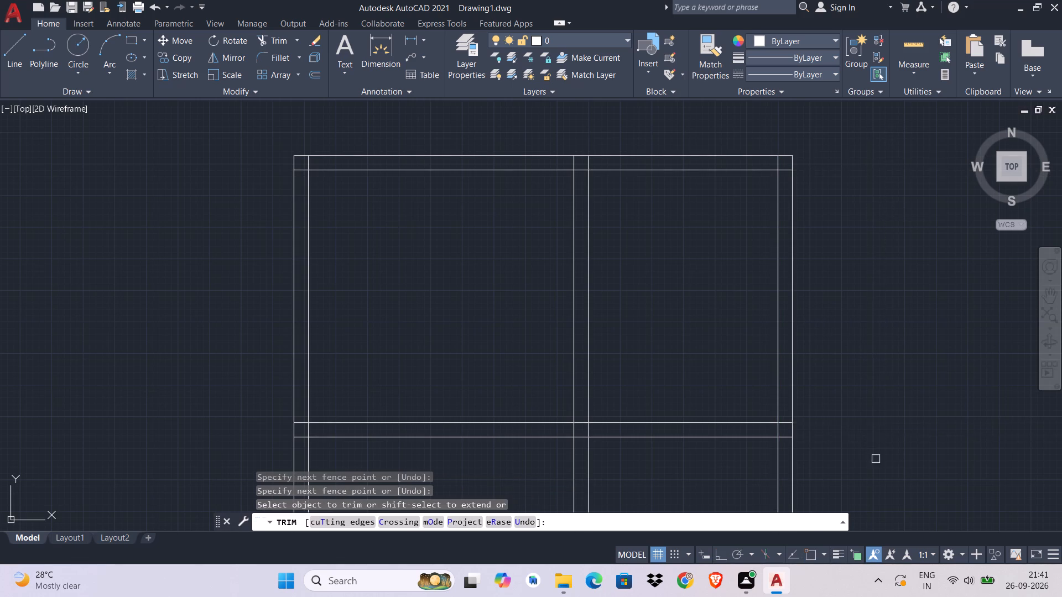
# Offset the middle vertical wall's right-hand line 160 cm to the right for the small upper room's width.
pyautogui.moveTo(886, 430); pyautogui.dragTo(897, 279, button='middle')
pyautogui.press('Escape')
pyautogui.press('Escape')
pyautogui.moveTo(856, 279); pyautogui.dragTo(904, 422, button='middle')
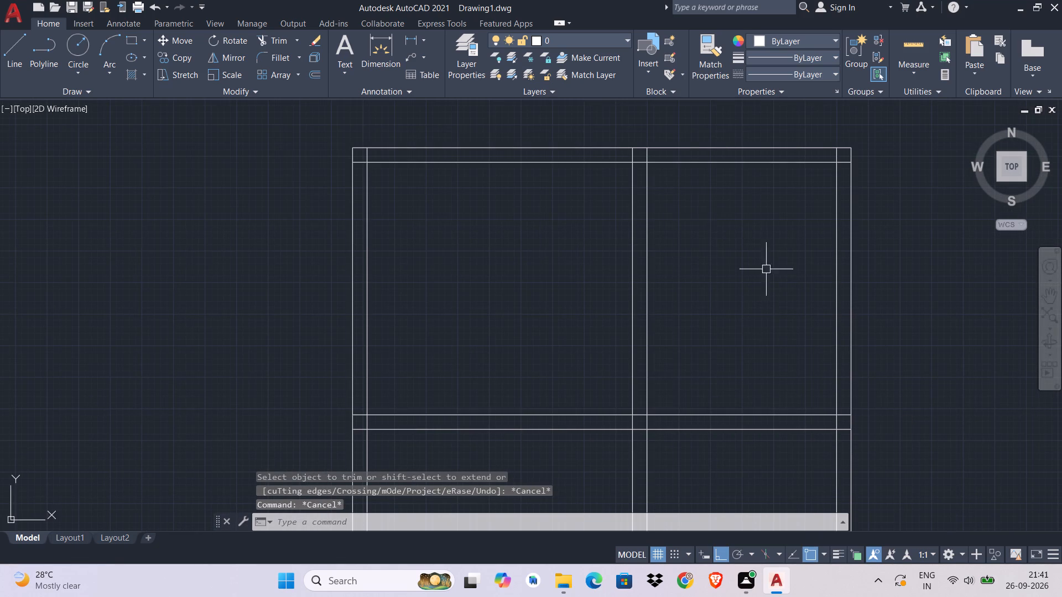
pyautogui.scroll(1, 697, 217)
pyautogui.write('O')
pyautogui.press('space')
pyautogui.press('1')
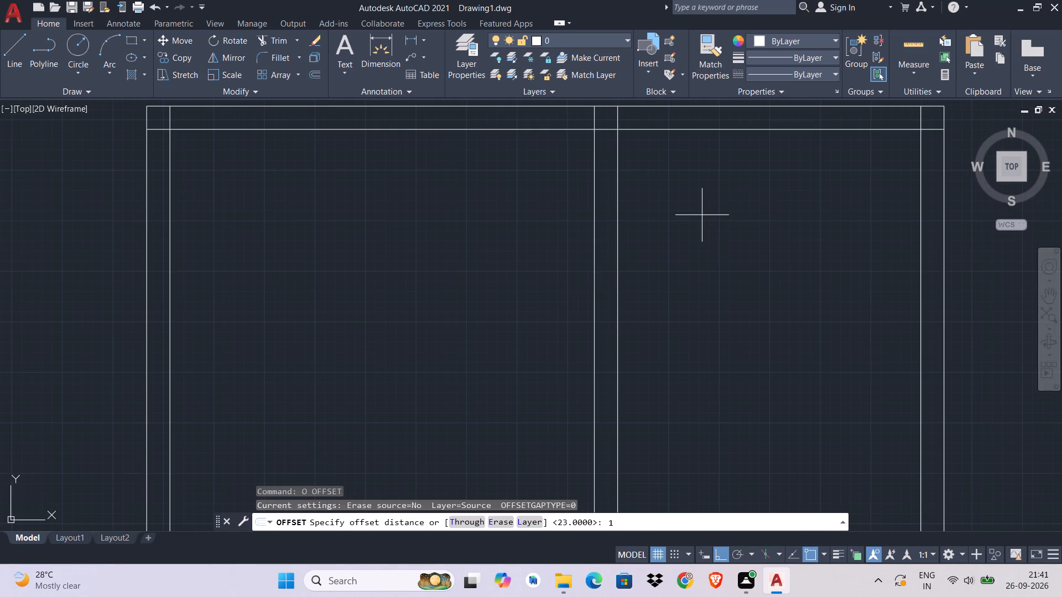
pyautogui.press('6')
pyautogui.press('0')
pyautogui.press('space')
pyautogui.click(614, 292)
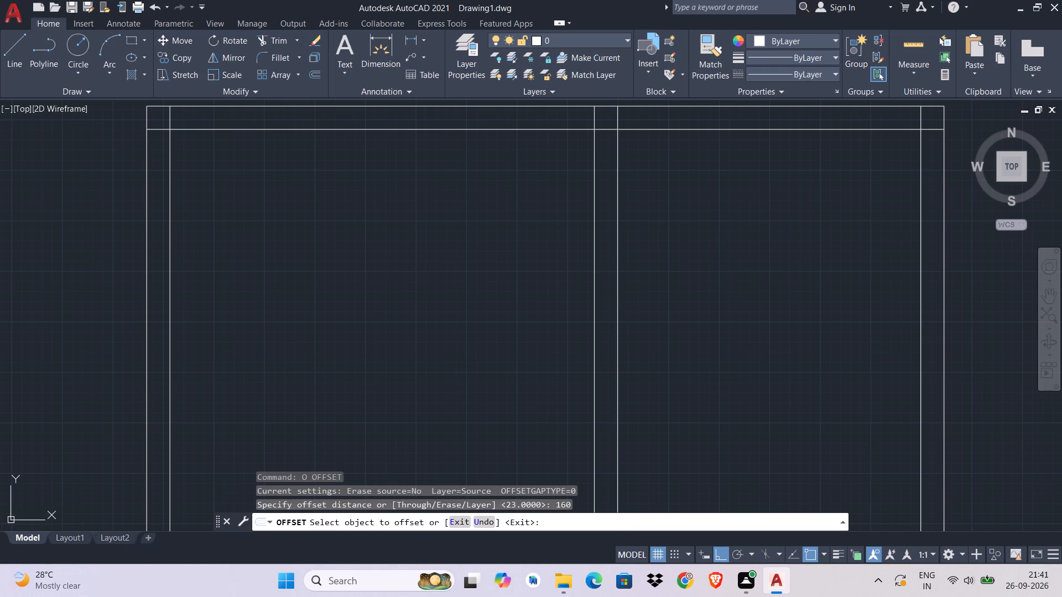
pyautogui.click(714, 291)
pyautogui.press('Escape')
pyautogui.press('Escape')
# Offset the small upper room's right boundary line 23 cm to the right for its wall thickness.
pyautogui.write('O')
pyautogui.press('space')
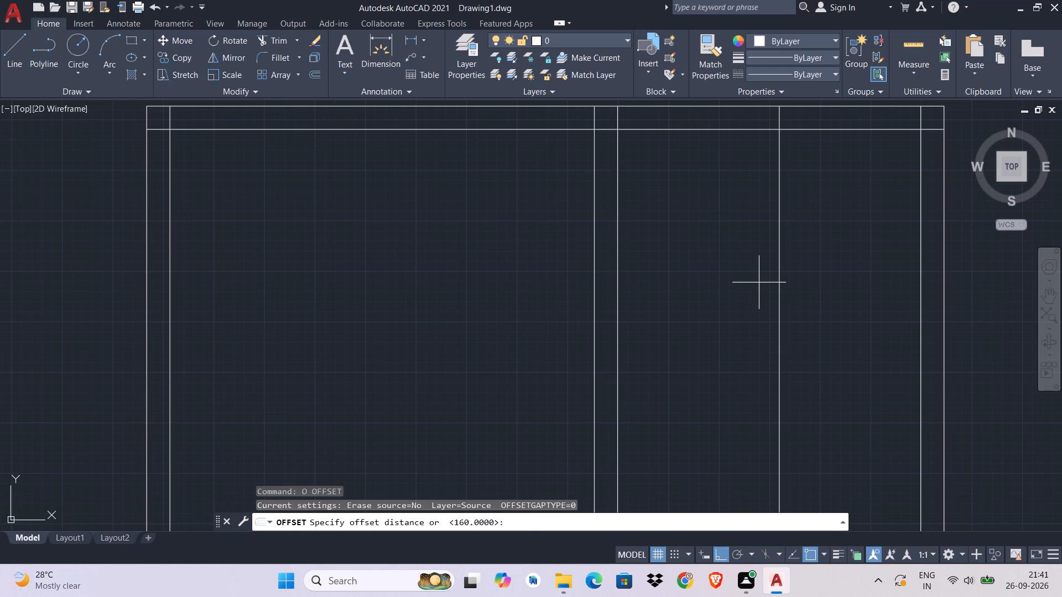
pyautogui.write('23')
pyautogui.press('space')
pyautogui.click(782, 305)
pyautogui.click(860, 294)
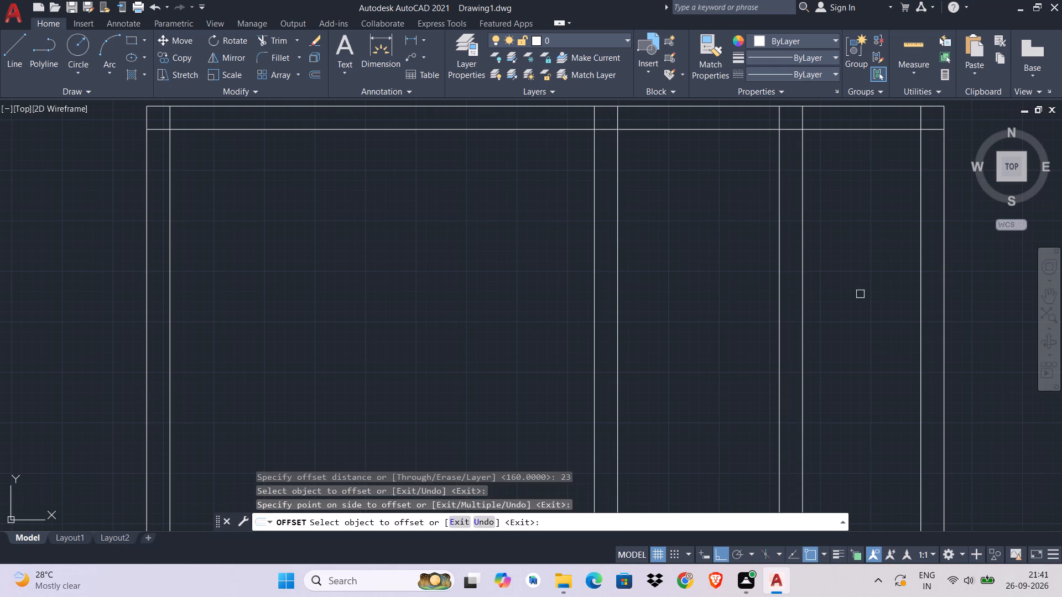
pyautogui.press('Escape')
# Offset the inner line of the top wall 140 cm downward for the small upper room's depth.
pyautogui.press('o')
pyautogui.press('space')
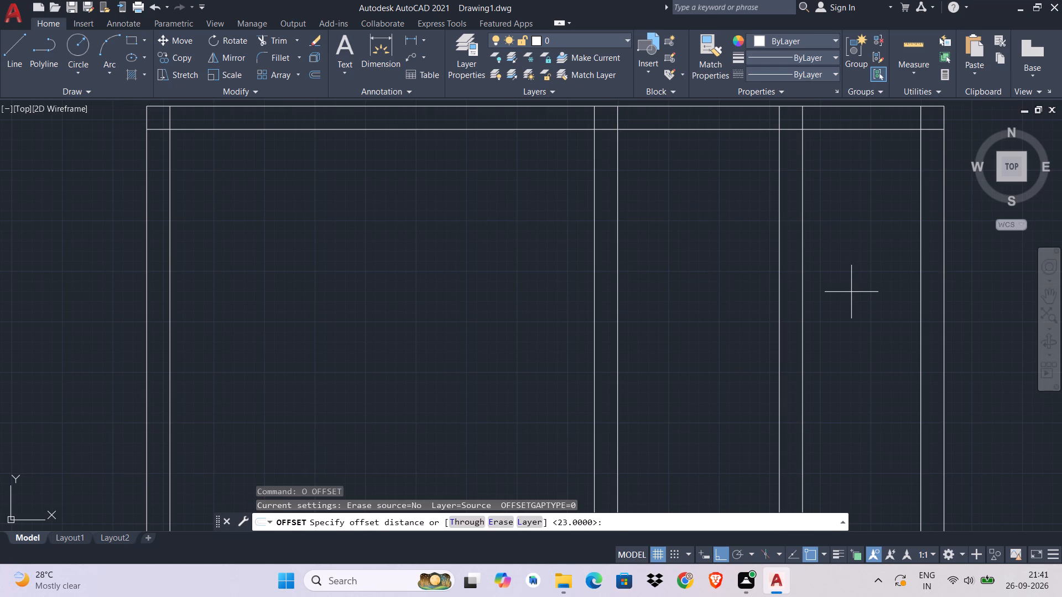
pyautogui.write('140')
pyautogui.press('space')
pyautogui.moveTo(761, 279); pyautogui.dragTo(785, 394, button='middle')
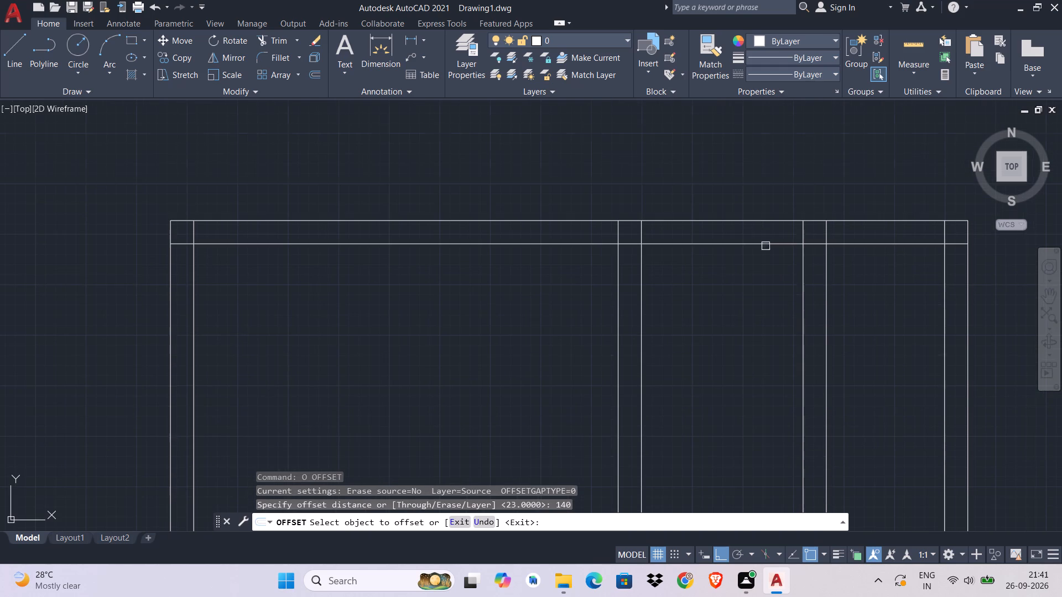
pyautogui.click(768, 248)
pyautogui.moveTo(761, 320); pyautogui.dragTo(742, 213, button='middle')
pyautogui.click(742, 273)
pyautogui.press('Escape')
pyautogui.press('Escape')
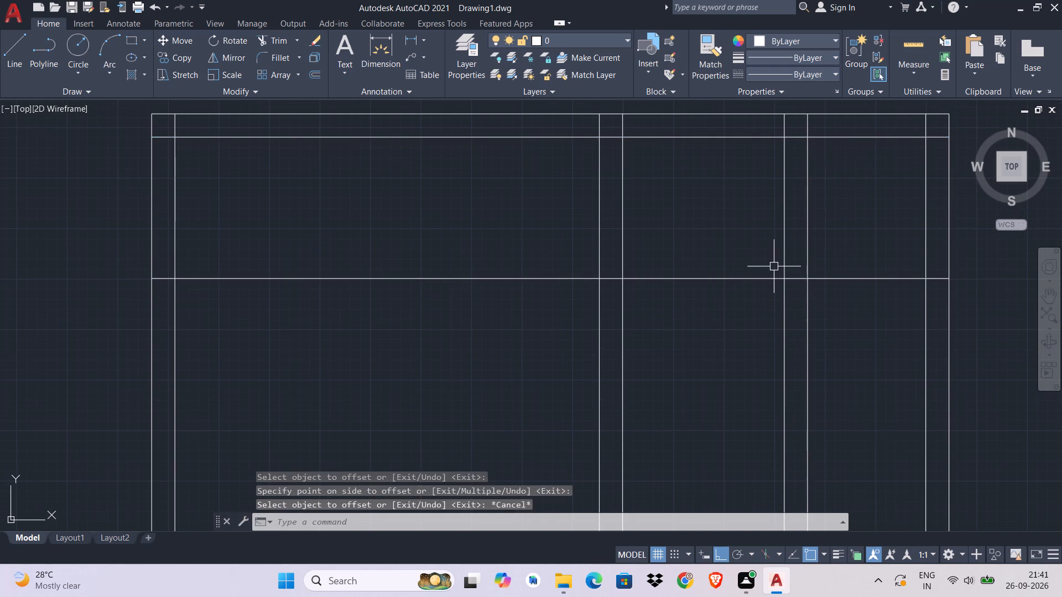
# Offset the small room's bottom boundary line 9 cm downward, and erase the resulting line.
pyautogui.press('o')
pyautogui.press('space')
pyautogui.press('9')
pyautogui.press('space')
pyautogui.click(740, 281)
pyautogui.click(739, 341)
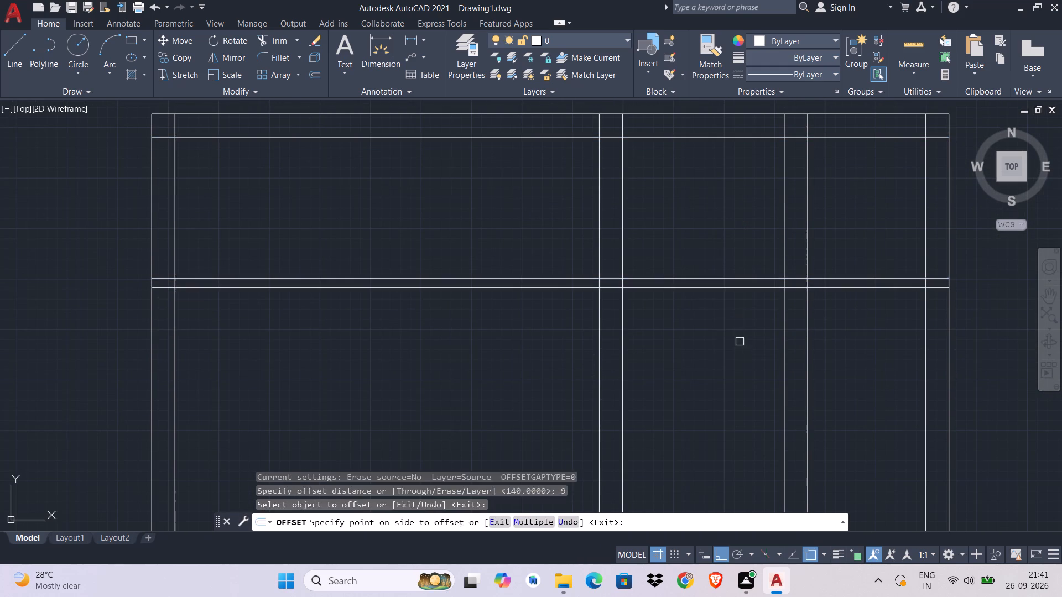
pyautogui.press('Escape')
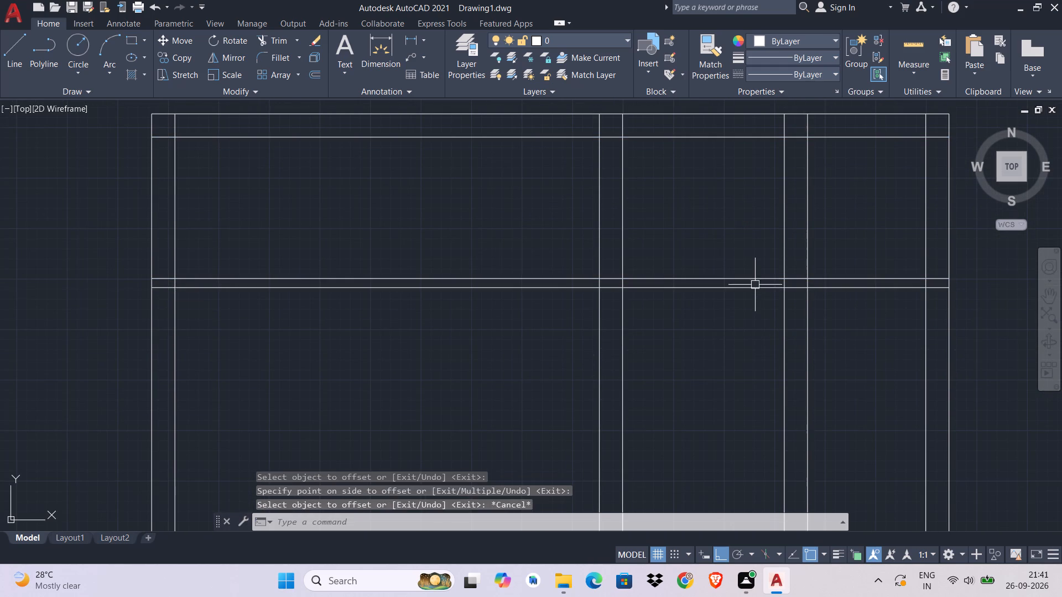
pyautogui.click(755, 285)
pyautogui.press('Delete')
# Offset the small room's bottom boundary line 23 cm downward for its wall thickness.
pyautogui.press('o')
pyautogui.press('space')
pyautogui.write('23')
pyautogui.press('space')
pyautogui.click(725, 275)
pyautogui.click(739, 389)
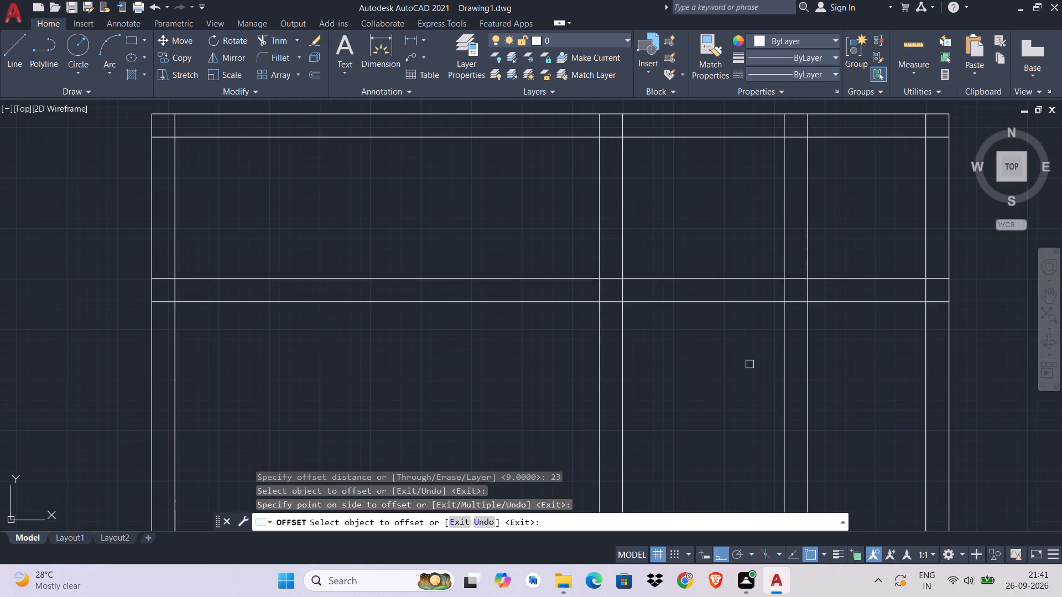
pyautogui.press('Escape')
pyautogui.press('Escape')
pyautogui.press('Escape')
# Trim the small room's wall lines beyond its lower-right corner and where its bottom wall lines cross the middle wall.
pyautogui.write('TR')
pyautogui.press('space')
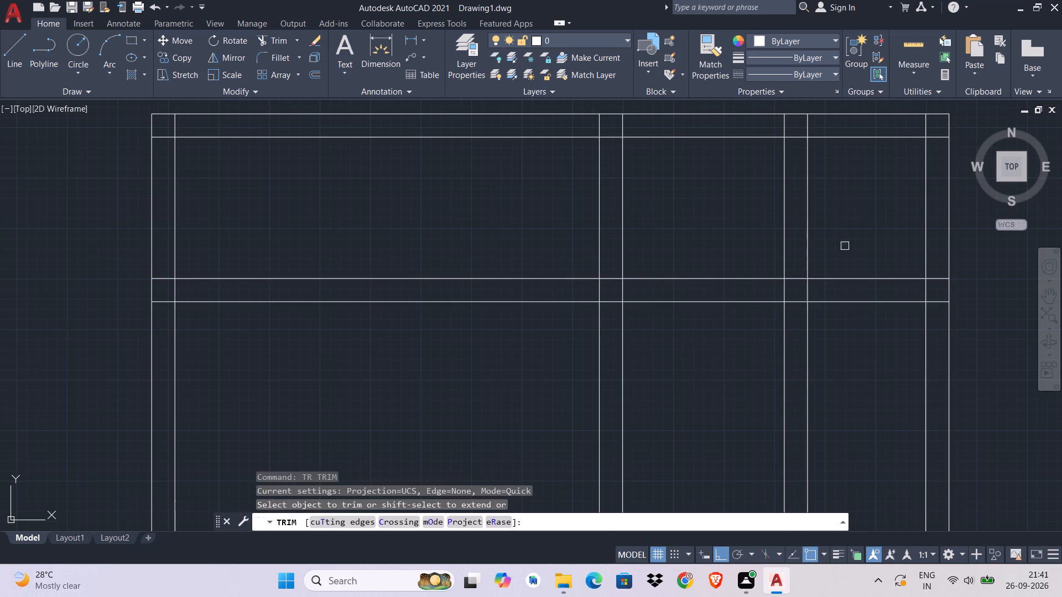
pyautogui.click(861, 237)
pyautogui.click(856, 393)
pyautogui.moveTo(835, 373); pyautogui.dragTo(820, 375)
pyautogui.click(748, 407)
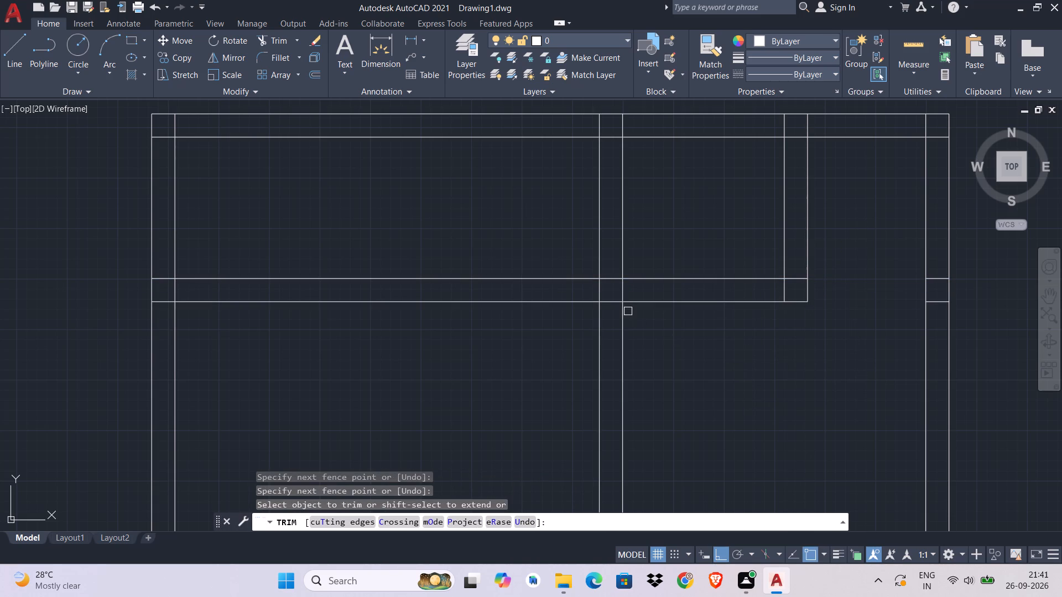
pyautogui.click(609, 272)
pyautogui.click(612, 319)
pyautogui.press('Escape')
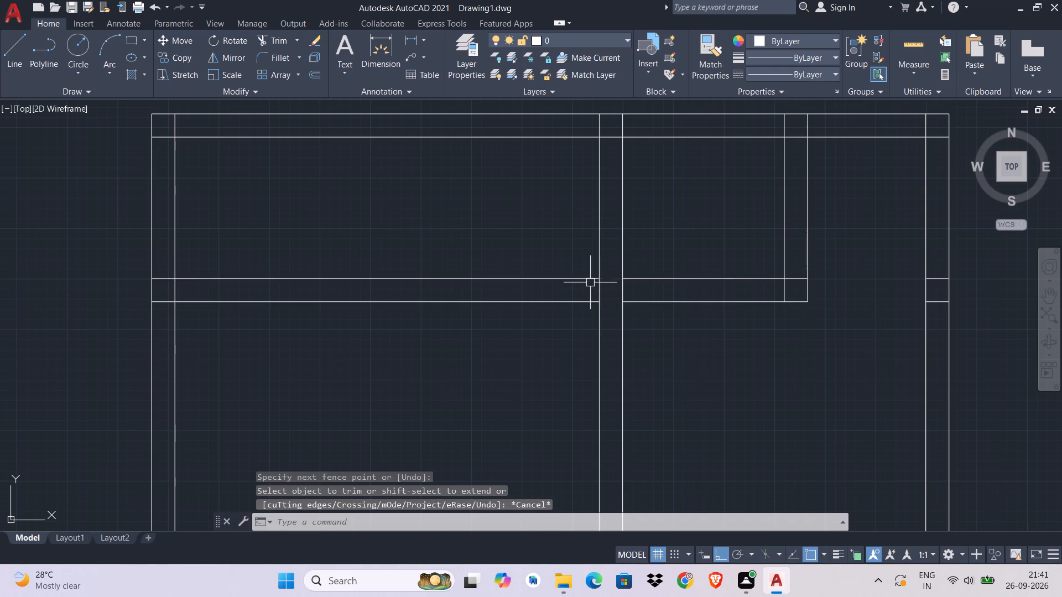
# Erase the leftover horizontal line pairs in the large left room and inside the right outer wall.
pyautogui.click(391, 239)
pyautogui.click(257, 327)
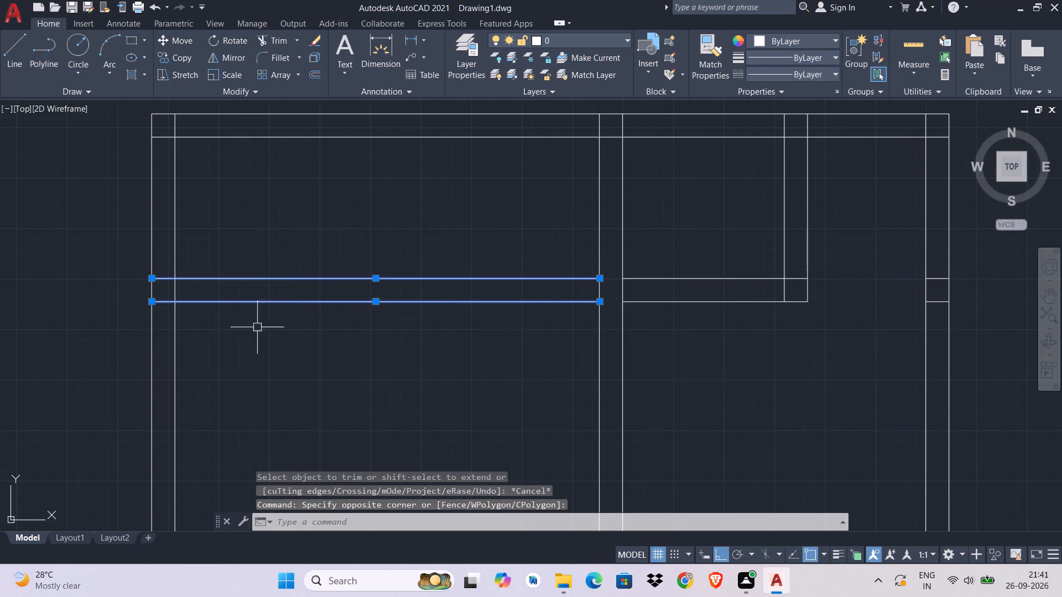
pyautogui.press('Delete')
pyautogui.moveTo(615, 430); pyautogui.dragTo(457, 480, button='middle')
pyautogui.scroll(2, 768, 352)
pyautogui.click(798, 271)
pyautogui.click(778, 387)
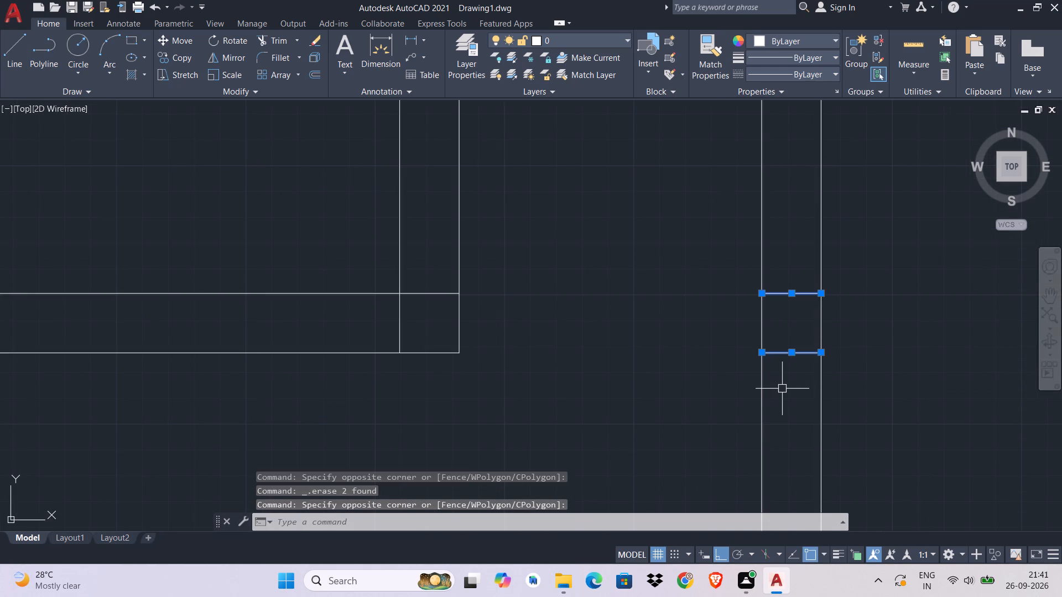
pyautogui.press('Delete')
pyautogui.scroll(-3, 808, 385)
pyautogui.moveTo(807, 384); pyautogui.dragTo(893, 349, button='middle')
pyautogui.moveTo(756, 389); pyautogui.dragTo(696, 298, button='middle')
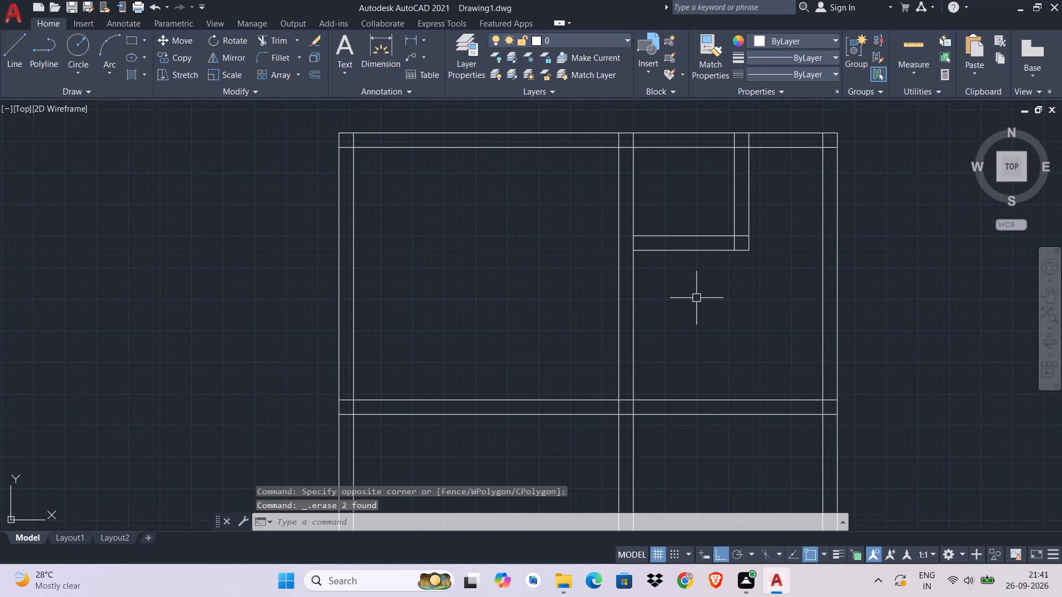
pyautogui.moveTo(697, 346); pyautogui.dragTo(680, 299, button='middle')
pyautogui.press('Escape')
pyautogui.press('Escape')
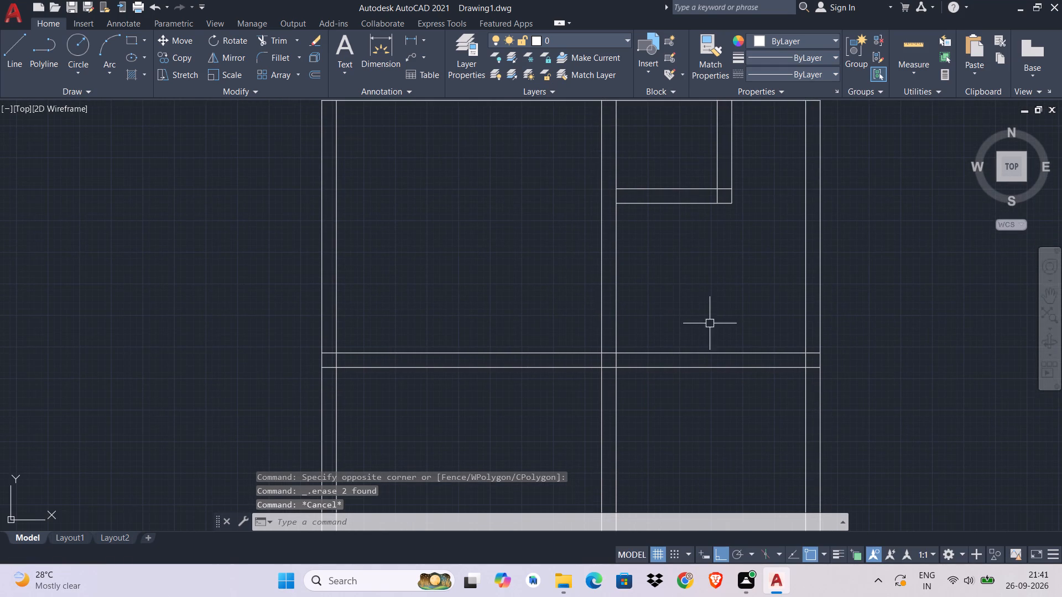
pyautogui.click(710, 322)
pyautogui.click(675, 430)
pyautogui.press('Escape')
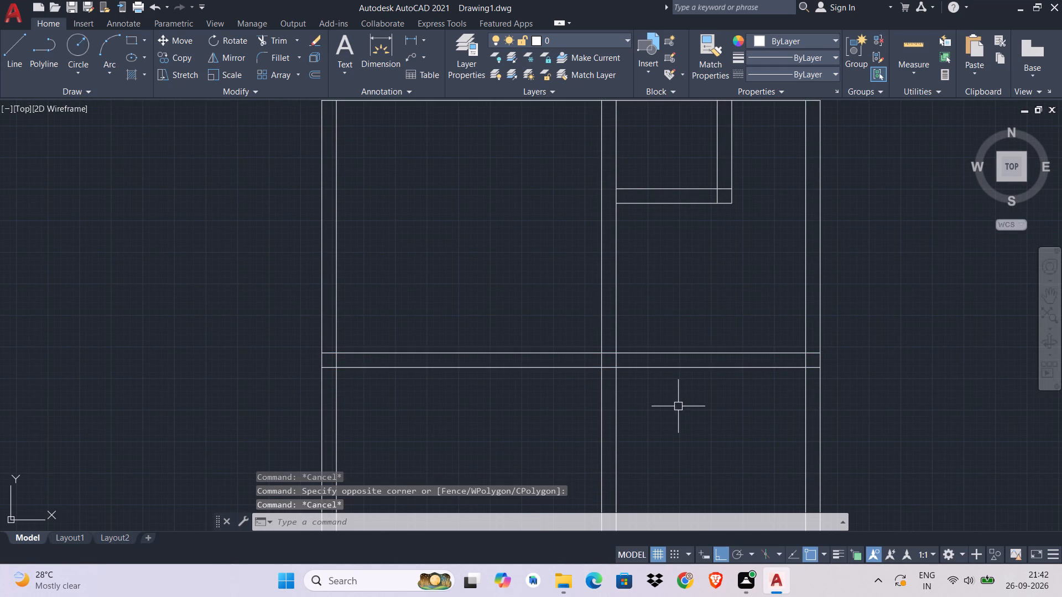
# Trim the left room's bottom wall lines inside the middle wall and erase their continuation across the right room.
pyautogui.write('TR')
pyautogui.press('space')
pyautogui.scroll(2, 622, 364)
pyautogui.click(587, 322)
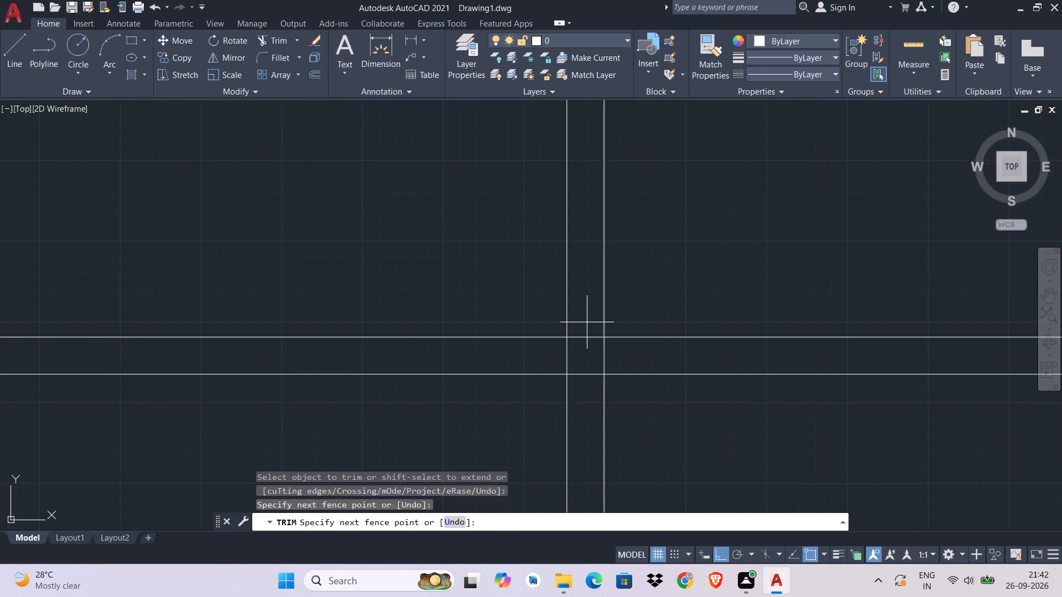
pyautogui.click(581, 404)
pyautogui.press('Escape')
pyautogui.click(751, 274)
pyautogui.click(744, 358)
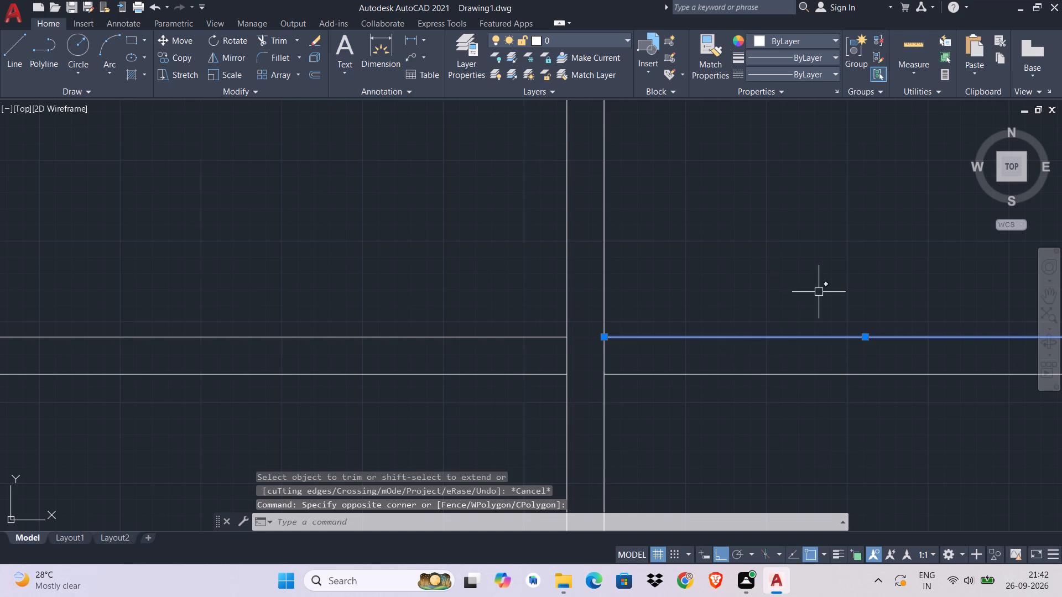
pyautogui.click(819, 288)
pyautogui.click(730, 436)
pyautogui.press('Delete')
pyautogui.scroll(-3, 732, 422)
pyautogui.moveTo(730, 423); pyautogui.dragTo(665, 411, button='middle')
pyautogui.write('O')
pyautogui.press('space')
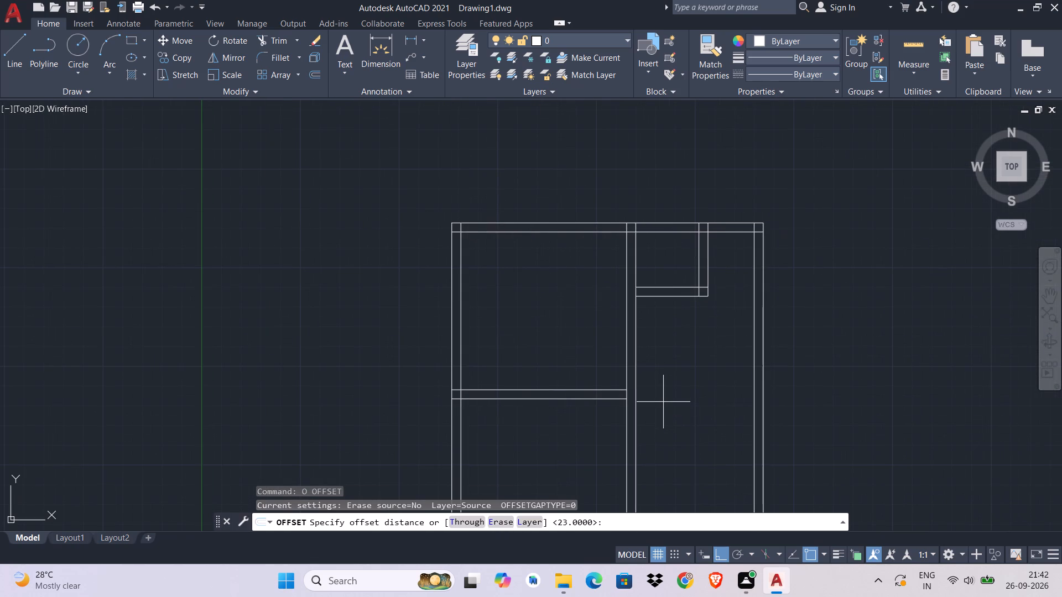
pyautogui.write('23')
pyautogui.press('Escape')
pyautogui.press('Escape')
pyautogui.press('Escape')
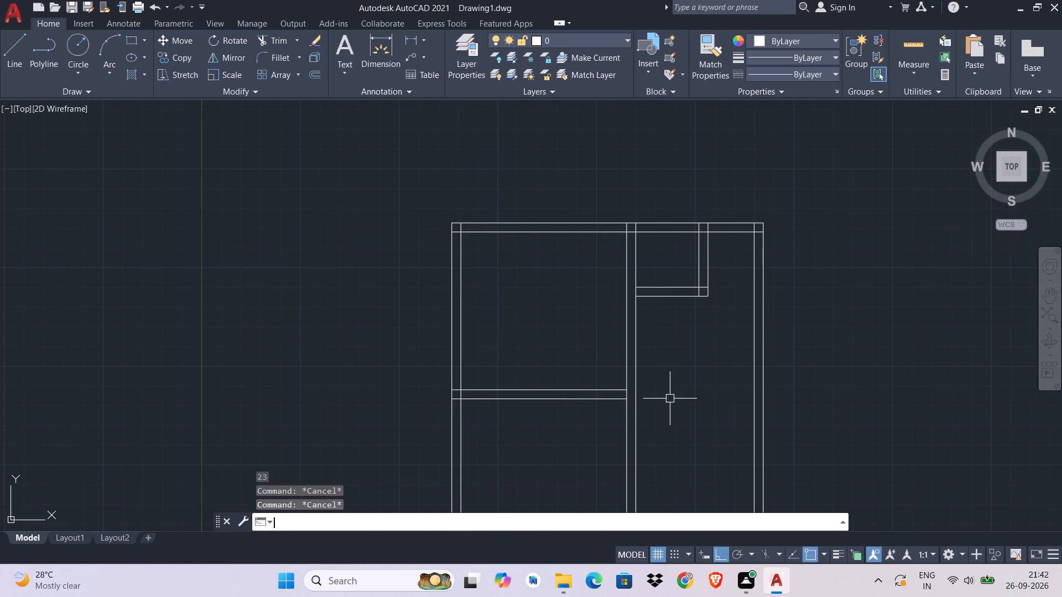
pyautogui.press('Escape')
# Offset the lower line of the small room's bottom wall 340 cm downward for the next room's length.
pyautogui.write('O')
pyautogui.press('space')
pyautogui.write('340')
pyautogui.press('space')
pyautogui.click(676, 297)
pyautogui.click(661, 428)
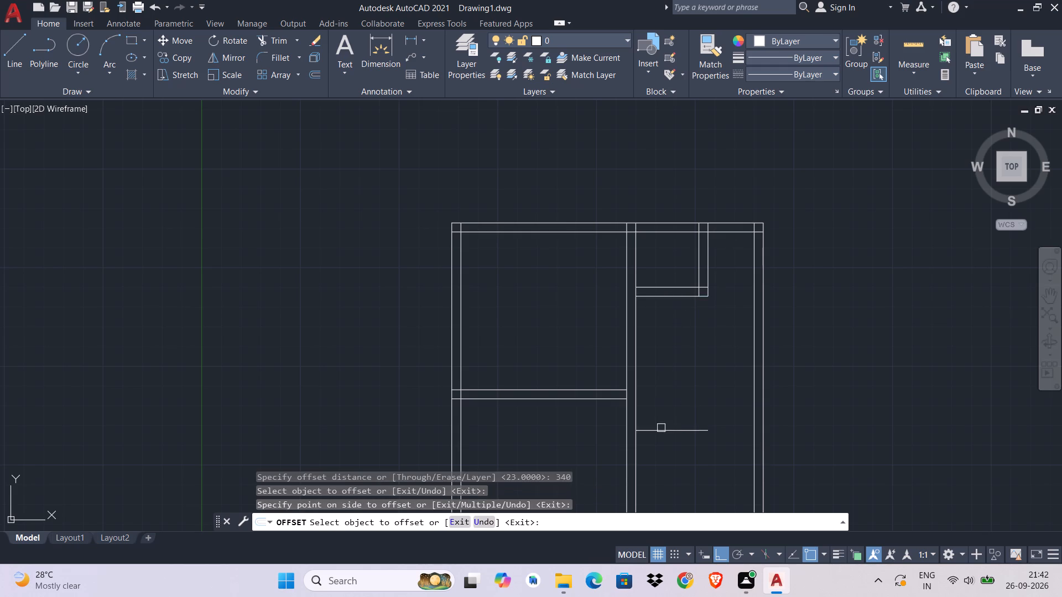
pyautogui.moveTo(677, 432); pyautogui.dragTo(647, 317, button='middle')
pyautogui.press('Escape')
pyautogui.press('Escape')
pyautogui.press('Escape')
# Extend the new horizontal line to the inner face of the right outer wall.
pyautogui.write('EX')
pyautogui.press('space')
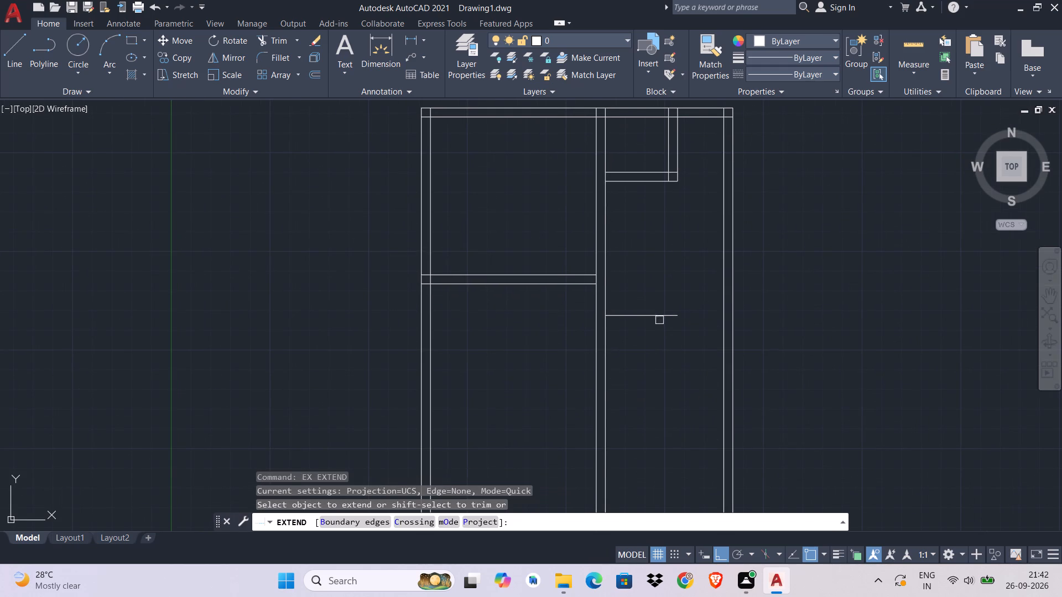
pyautogui.click(660, 318)
pyautogui.press('Escape')
# Offset the extended horizontal line 23 cm downward to form the wall thickness.
pyautogui.press('o')
pyautogui.press('space')
pyautogui.write('23')
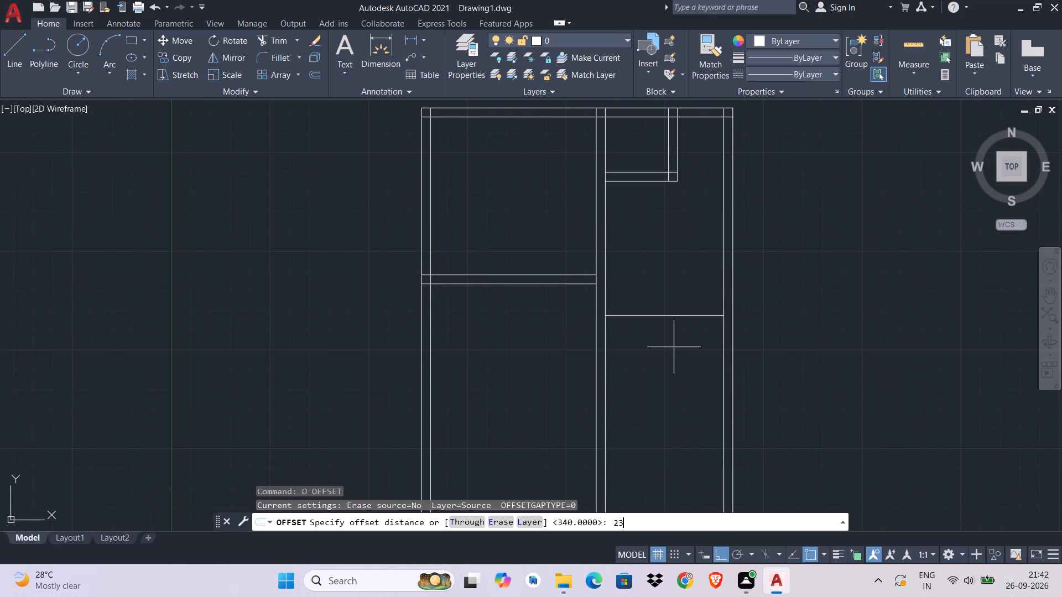
pyautogui.press('space')
pyautogui.click(675, 317)
pyautogui.click(680, 385)
pyautogui.moveTo(647, 383); pyautogui.dragTo(670, 375, button='middle')
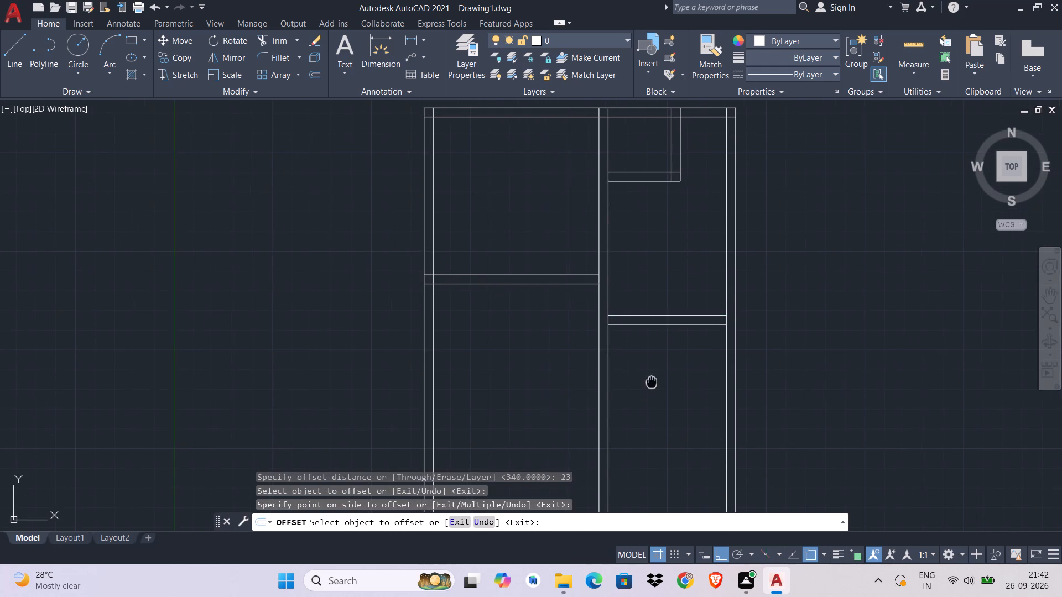
pyautogui.moveTo(670, 375); pyautogui.dragTo(695, 368, button='middle')
pyautogui.press('Escape')
pyautogui.press('Escape')
pyautogui.press('Escape')
# Extend the left room's lower bottom-wall line and the new right-hand wall's upper line across the middle wall's thickness.
pyautogui.moveTo(658, 357); pyautogui.dragTo(678, 366, button='middle')
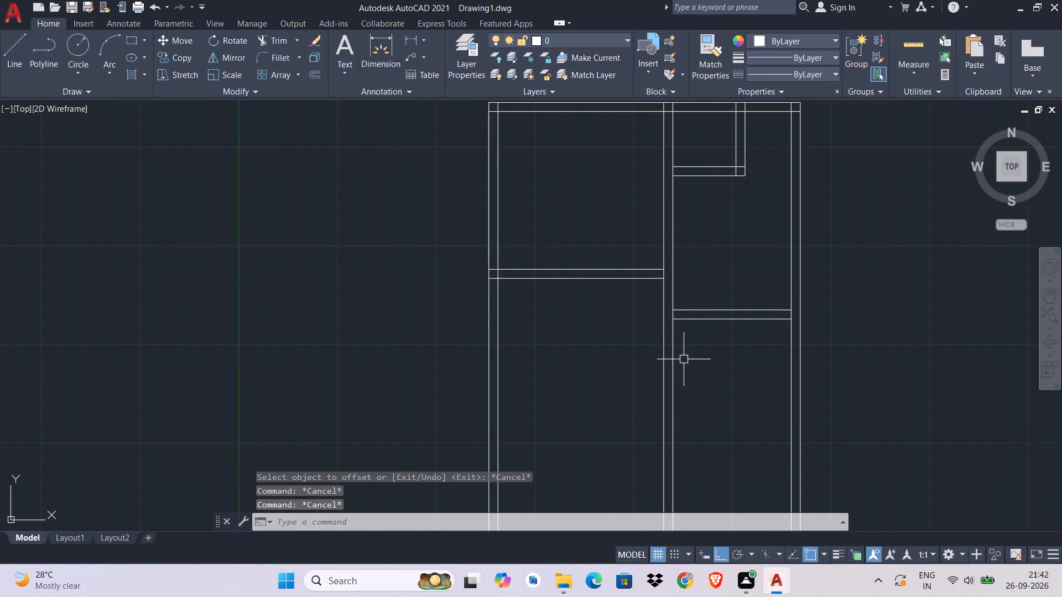
pyautogui.press('Escape')
pyautogui.write('EX')
pyautogui.press('space')
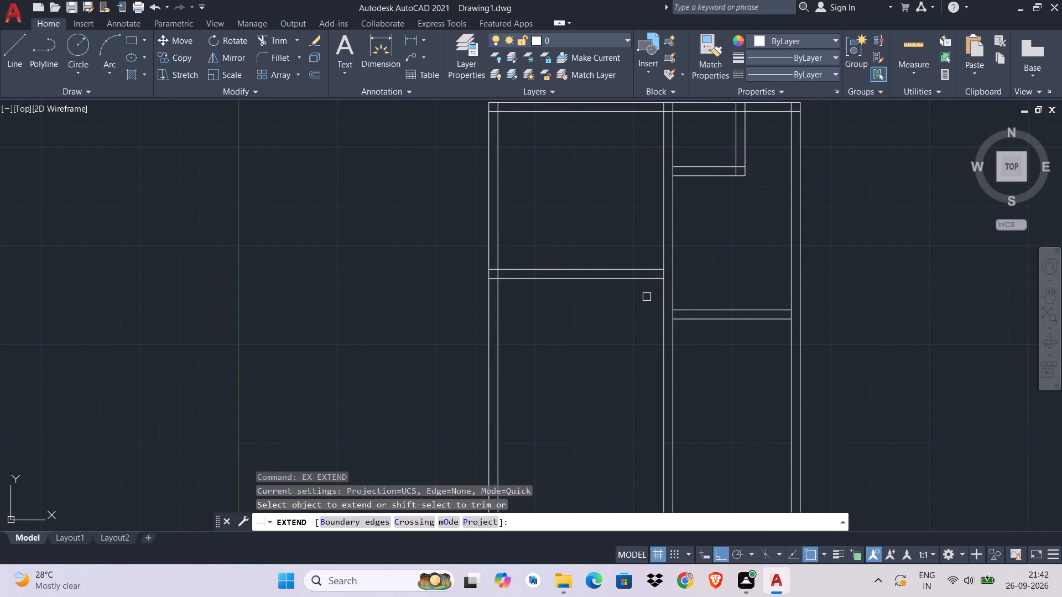
pyautogui.click(653, 277)
pyautogui.press('Escape')
pyautogui.press('space')
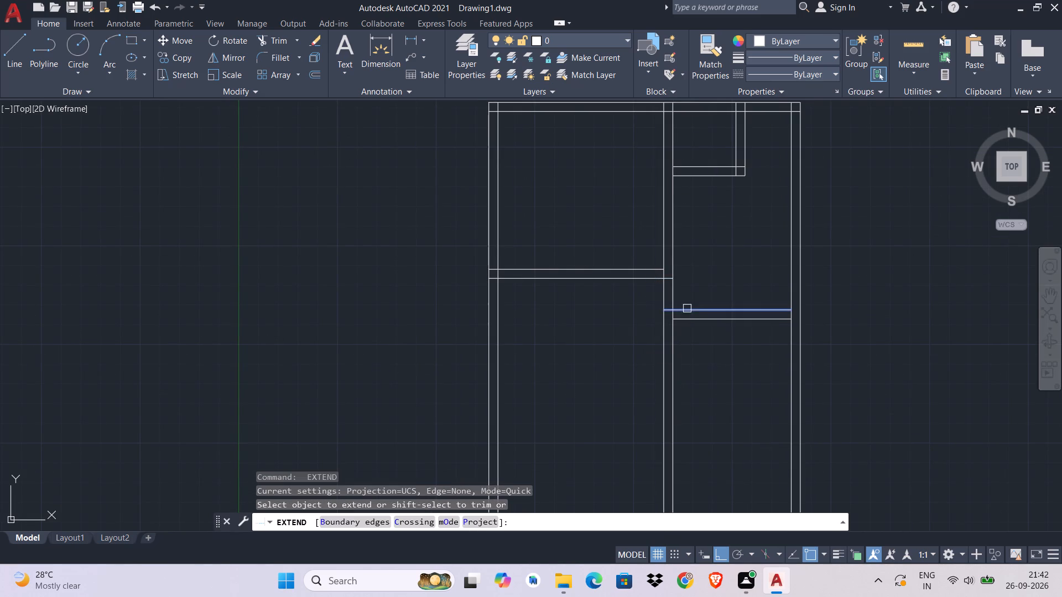
pyautogui.click(687, 308)
pyautogui.press('Escape')
pyautogui.press('Escape')
# Trim both middle wall lines between the two extended horizontal lines to leave an opening.
pyautogui.write('TR')
pyautogui.press('space')
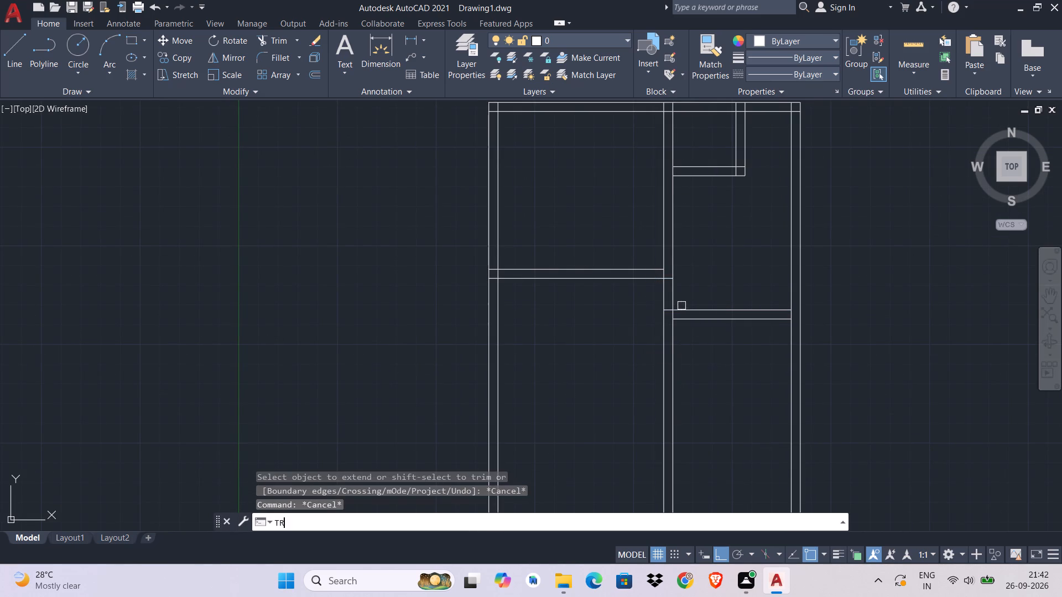
pyautogui.moveTo(690, 291); pyautogui.dragTo(680, 294)
pyautogui.click(612, 301)
pyautogui.moveTo(663, 316); pyautogui.dragTo(693, 320, button='middle')
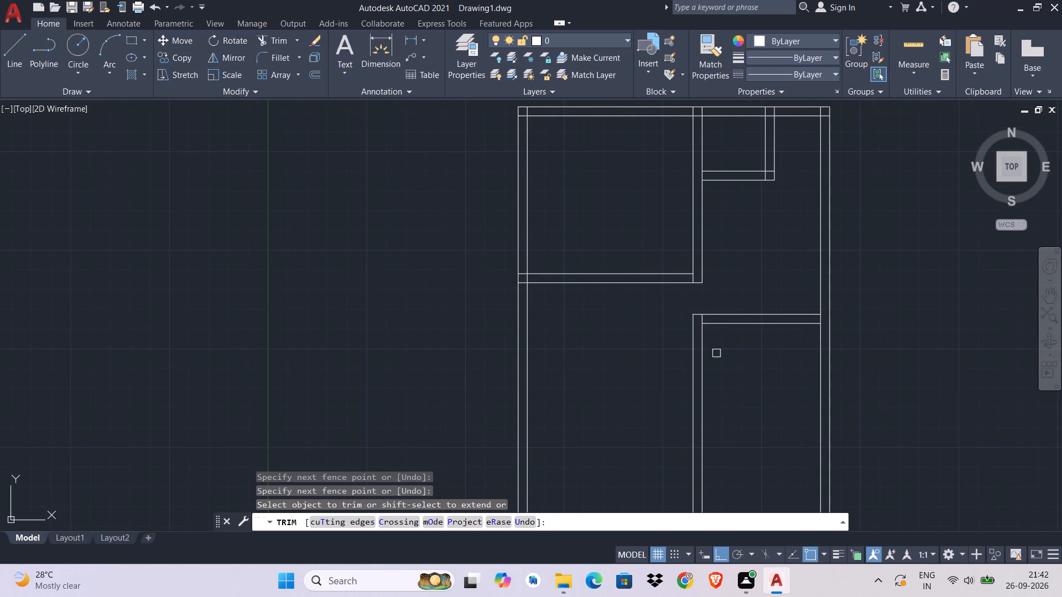
pyautogui.moveTo(742, 431); pyautogui.dragTo(715, 350, button='middle')
pyautogui.press('Escape')
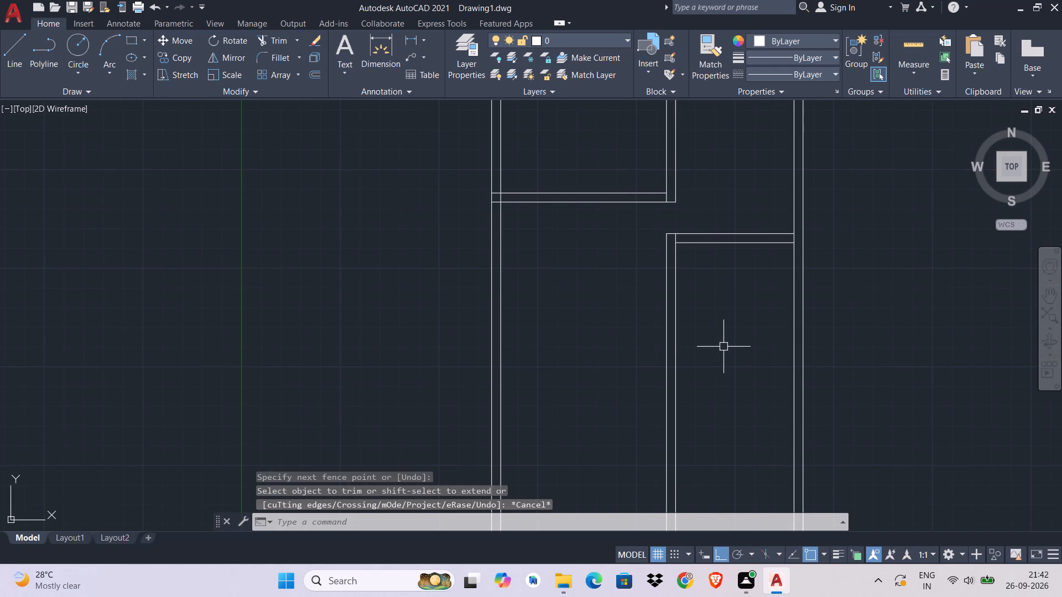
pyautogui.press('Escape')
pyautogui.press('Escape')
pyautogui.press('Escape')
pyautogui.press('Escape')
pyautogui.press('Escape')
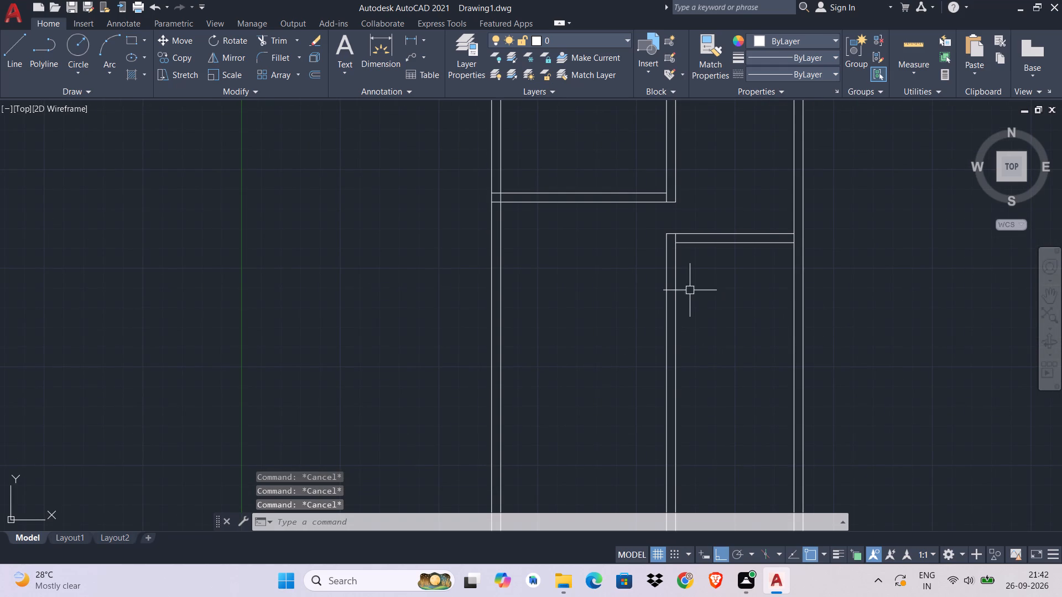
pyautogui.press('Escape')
# Offset the left outer wall's inner line 120 cm to the right.
pyautogui.press('o')
pyautogui.press('space')
pyautogui.press('1')
pyautogui.press('2')
pyautogui.press('0')
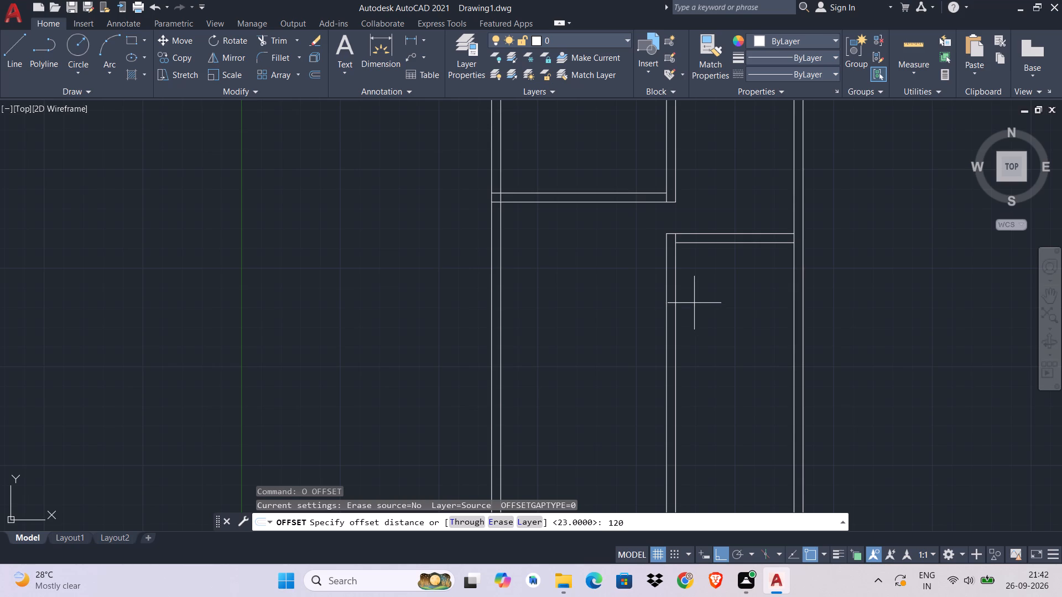
pyautogui.press('space')
pyautogui.click(501, 323)
pyautogui.click(690, 324)
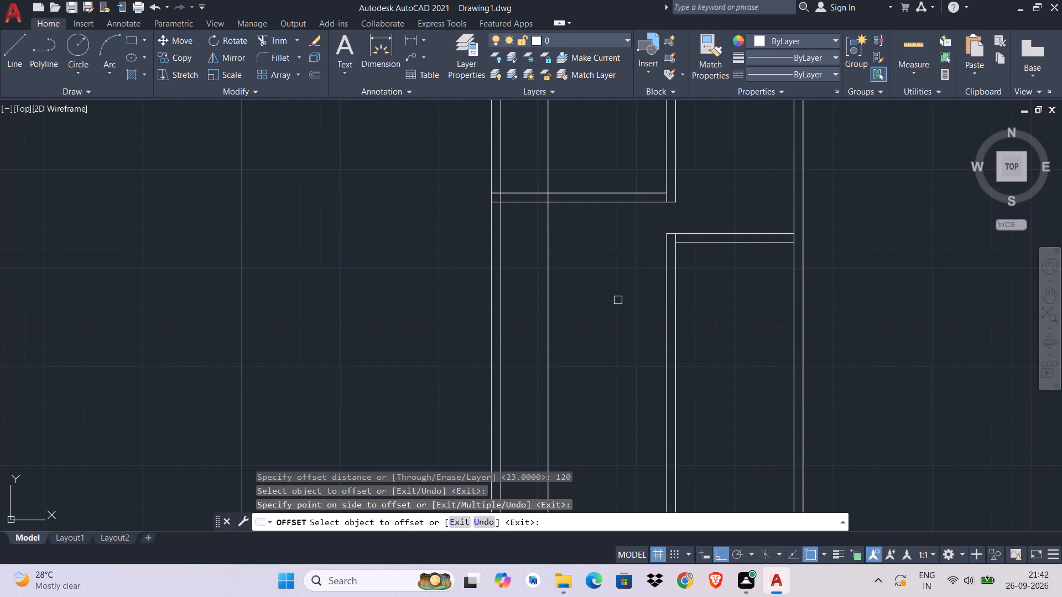
pyautogui.press('Escape')
pyautogui.press('Escape')
pyautogui.press('Escape')
pyautogui.press('Escape')
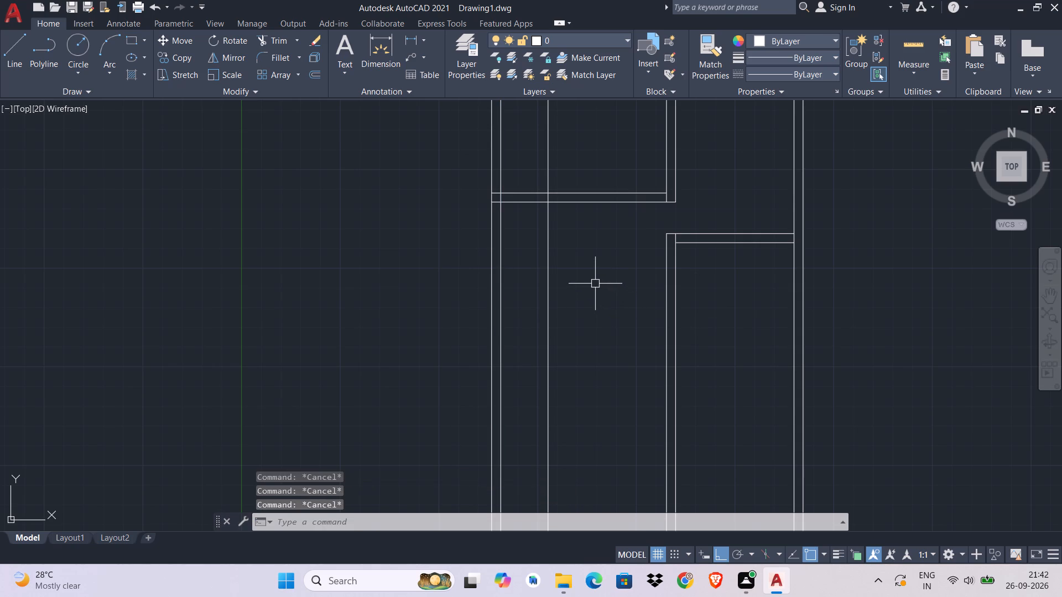
pyautogui.press('Escape')
pyautogui.press('Escape')
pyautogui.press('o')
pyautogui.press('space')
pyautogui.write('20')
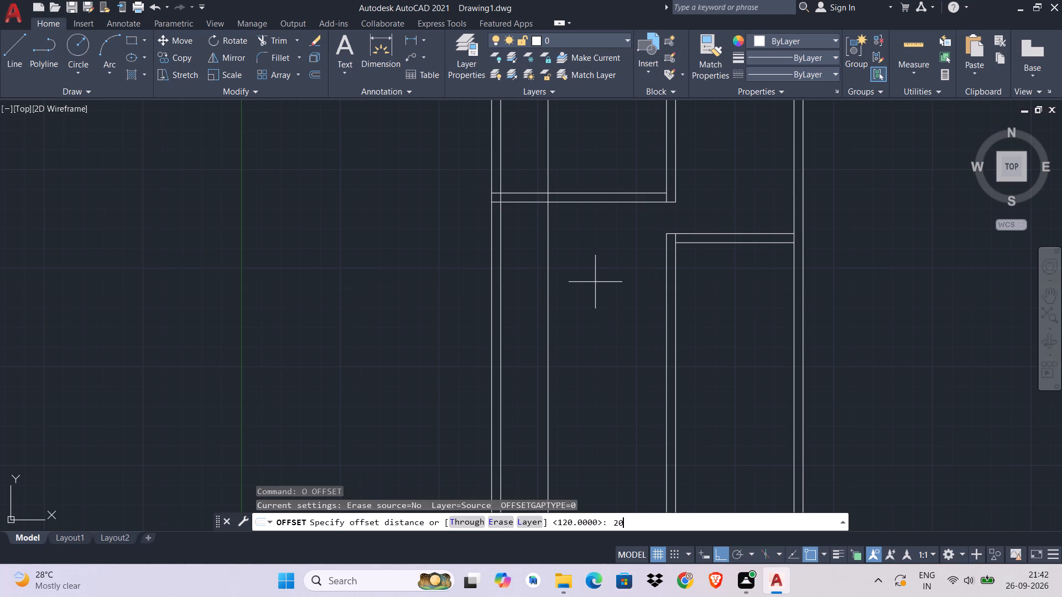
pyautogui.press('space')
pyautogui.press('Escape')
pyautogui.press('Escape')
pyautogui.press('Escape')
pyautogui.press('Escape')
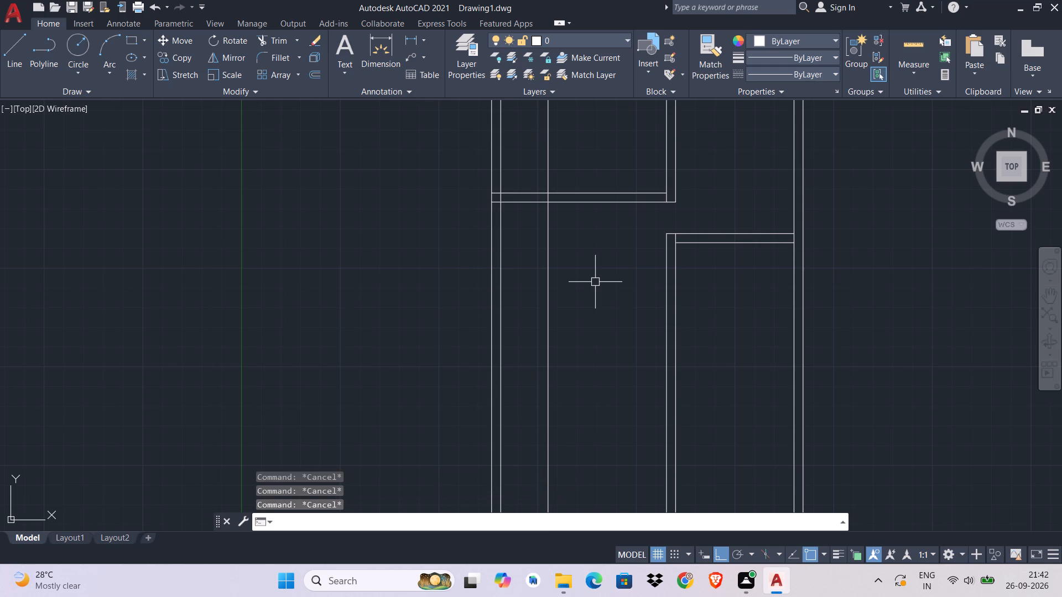
# Offset the lower line of the left room's bottom wall 200 cm downward.
pyautogui.write('O')
pyautogui.press('space')
pyautogui.write('200')
pyautogui.press('space')
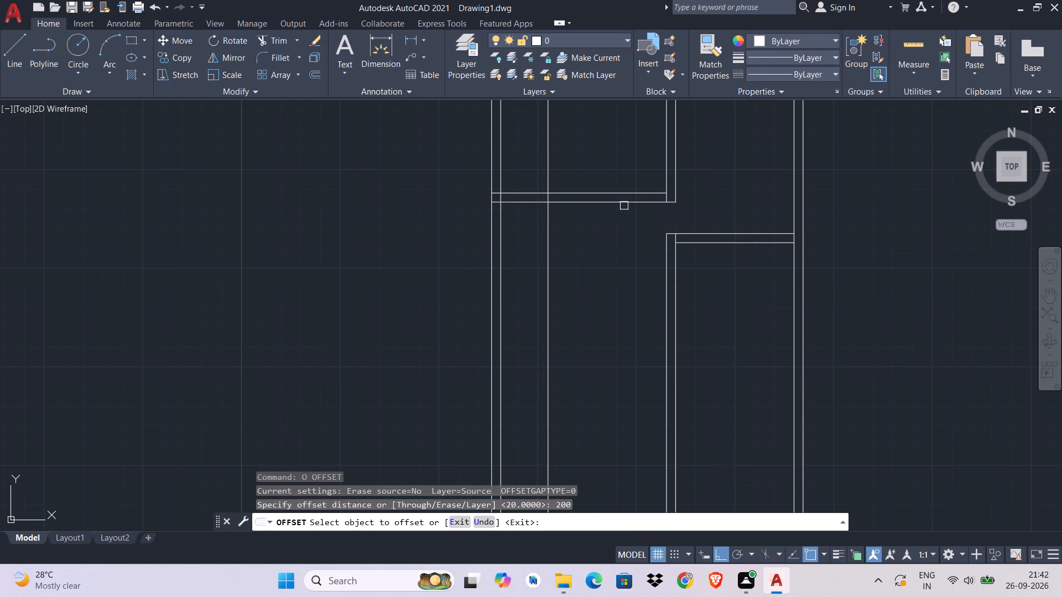
pyautogui.click(624, 206)
pyautogui.click(608, 317)
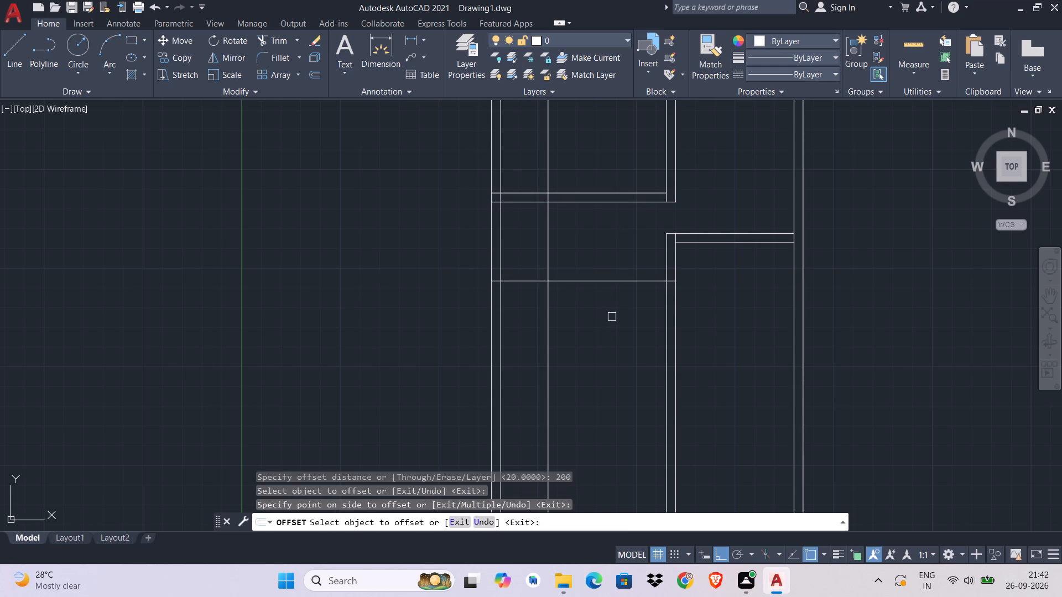
pyautogui.press('Escape')
pyautogui.press('Escape')
pyautogui.press('Escape')
pyautogui.press('Escape')
pyautogui.press('Escape')
pyautogui.press('Escape')
pyautogui.press('Escape')
pyautogui.press('Escape')
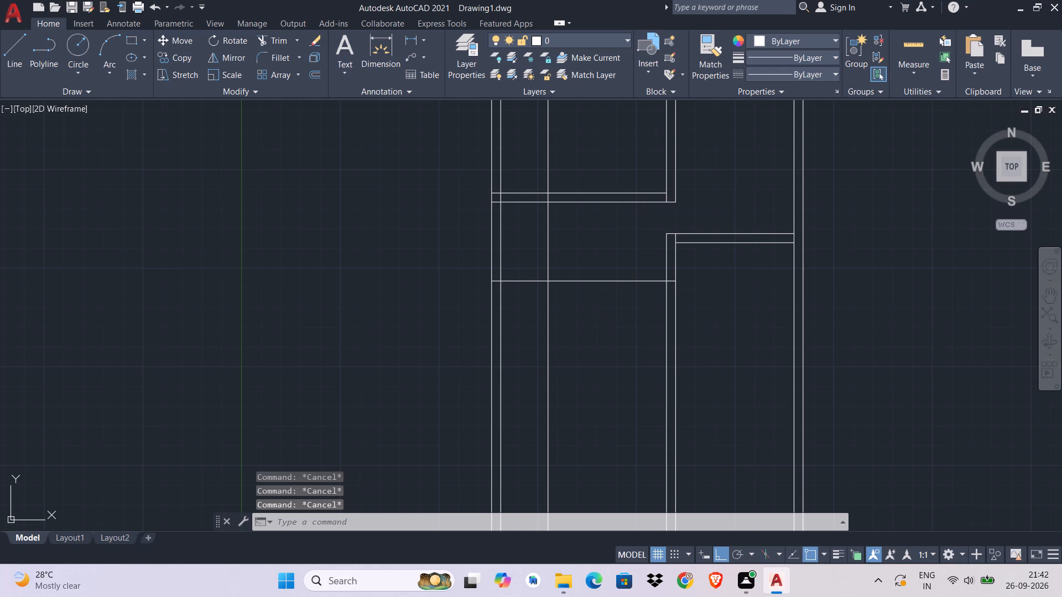
# Trim the 120 cm offset vertical line inside the left room's bottom wall and below the 200 cm offset horizontal line.
pyautogui.moveTo(583, 264); pyautogui.dragTo(598, 317, button='middle')
pyautogui.press('Escape')
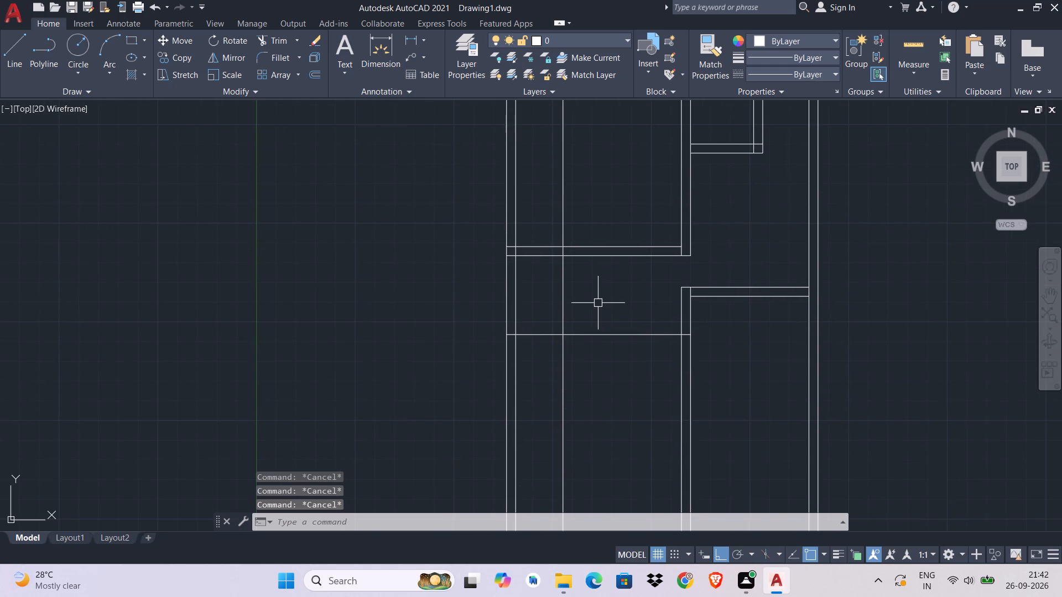
pyautogui.press('Escape')
pyautogui.write('TR')
pyautogui.press('space')
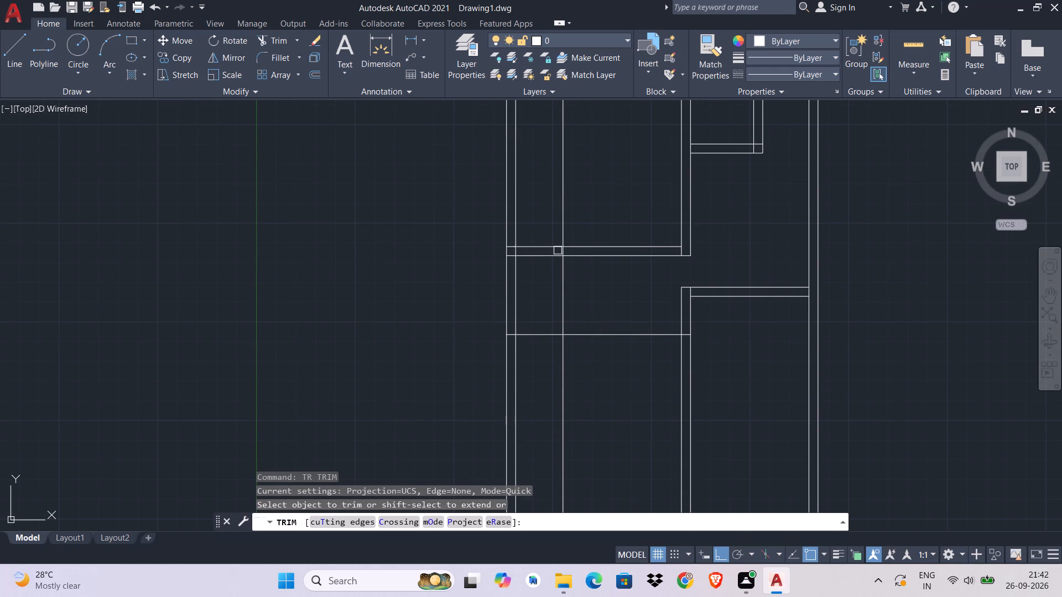
pyautogui.scroll(3, 556, 245)
pyautogui.click(585, 269)
pyautogui.scroll(-2, 603, 331)
pyautogui.moveTo(603, 331); pyautogui.dragTo(615, 191, button='middle')
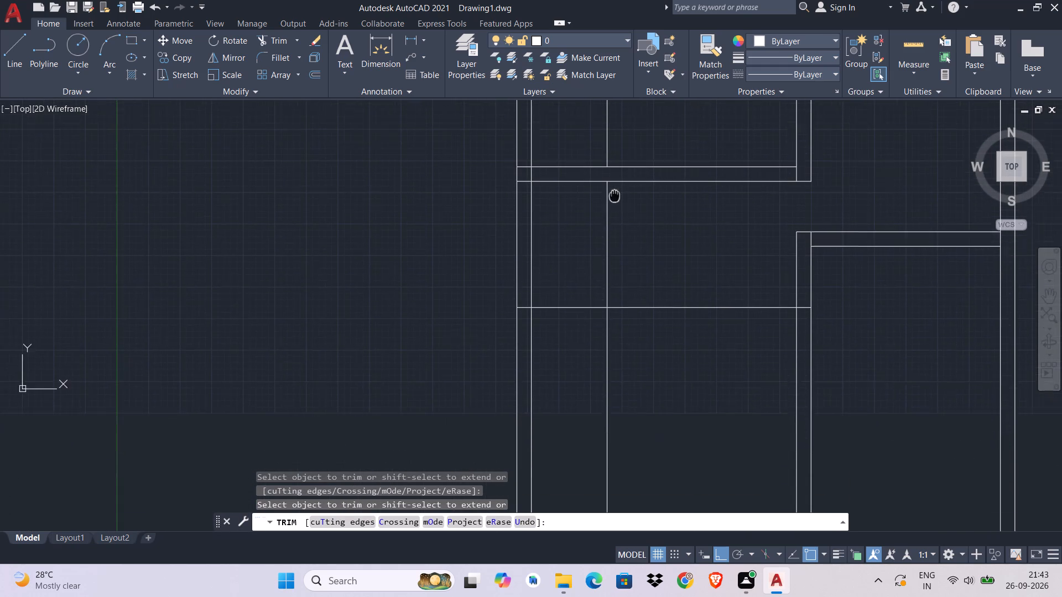
pyautogui.moveTo(615, 191); pyautogui.dragTo(615, 185, button='middle')
pyautogui.click(607, 313)
pyautogui.press('Escape')
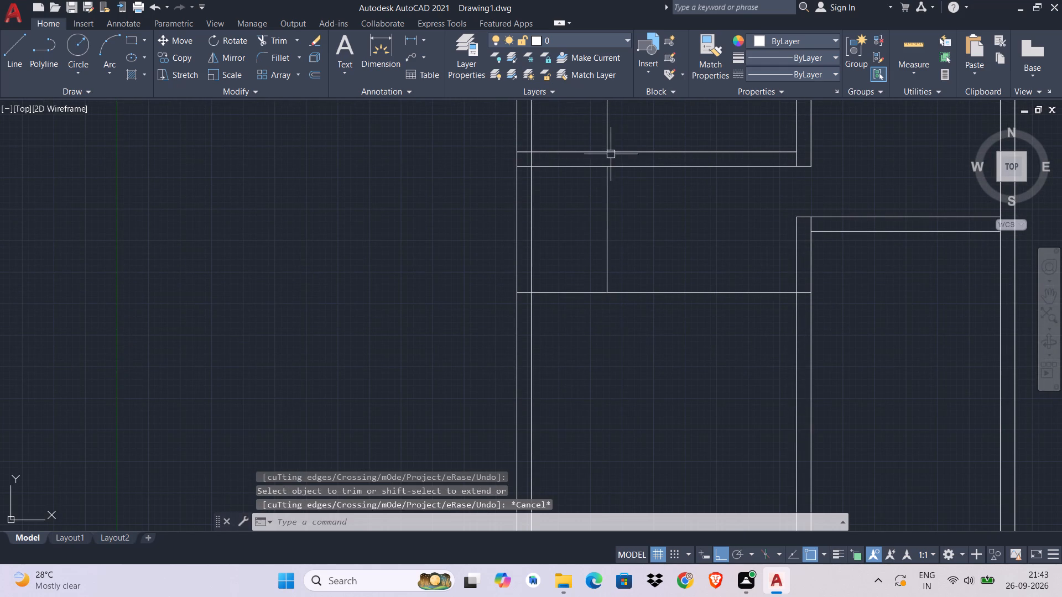
# Erase the leftover part of the 120 cm offset vertical line above the left room's bottom wall.
pyautogui.moveTo(626, 135); pyautogui.dragTo(626, 262, button='middle')
pyautogui.click(644, 203)
pyautogui.click(572, 229)
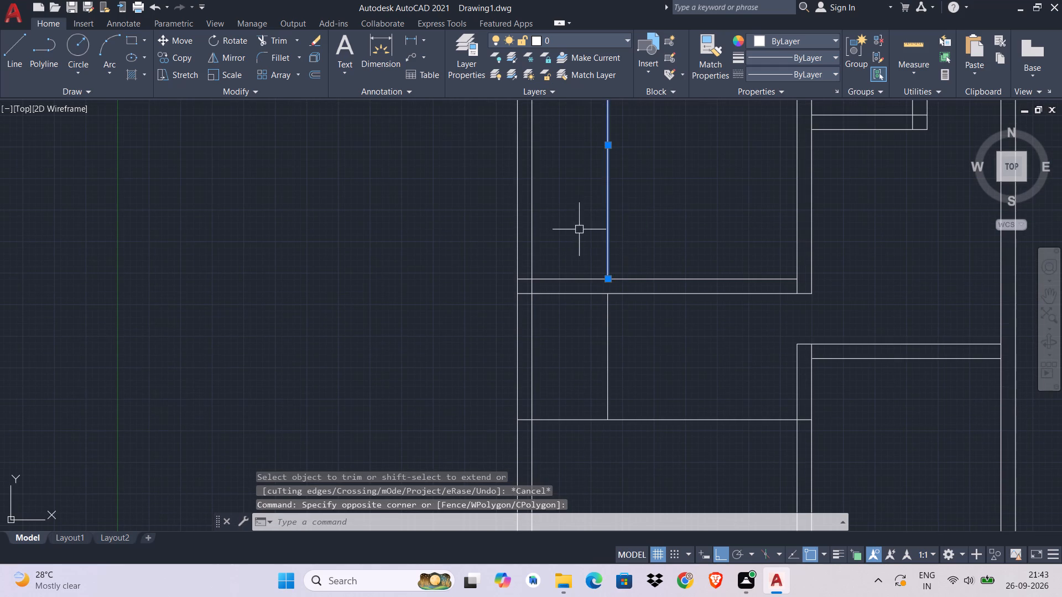
pyautogui.press('Delete')
pyautogui.moveTo(649, 281); pyautogui.dragTo(654, 222, button='middle')
pyautogui.press('Escape')
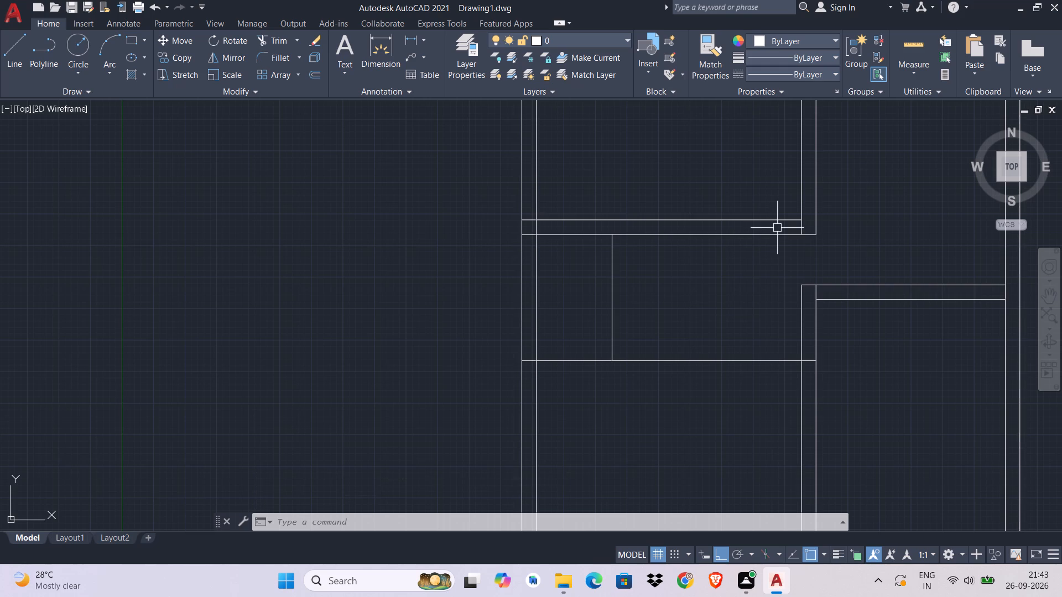
# Offset the upper middle wall's left line 100 cm to the left to mark the door opening.
pyautogui.scroll(-1, 773, 247)
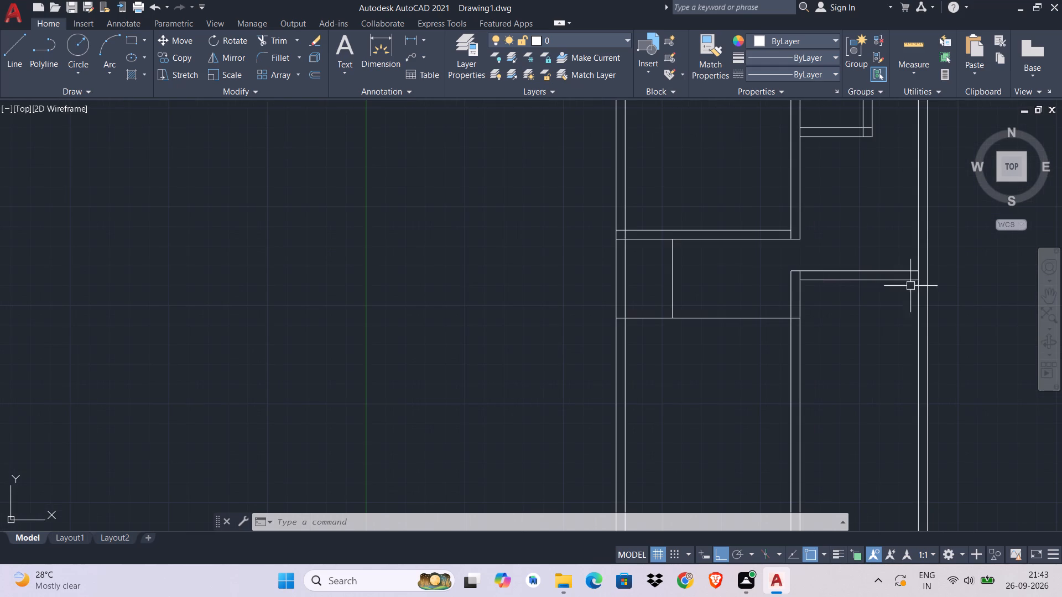
pyautogui.press('Escape')
pyautogui.press('Escape')
pyautogui.press('Escape')
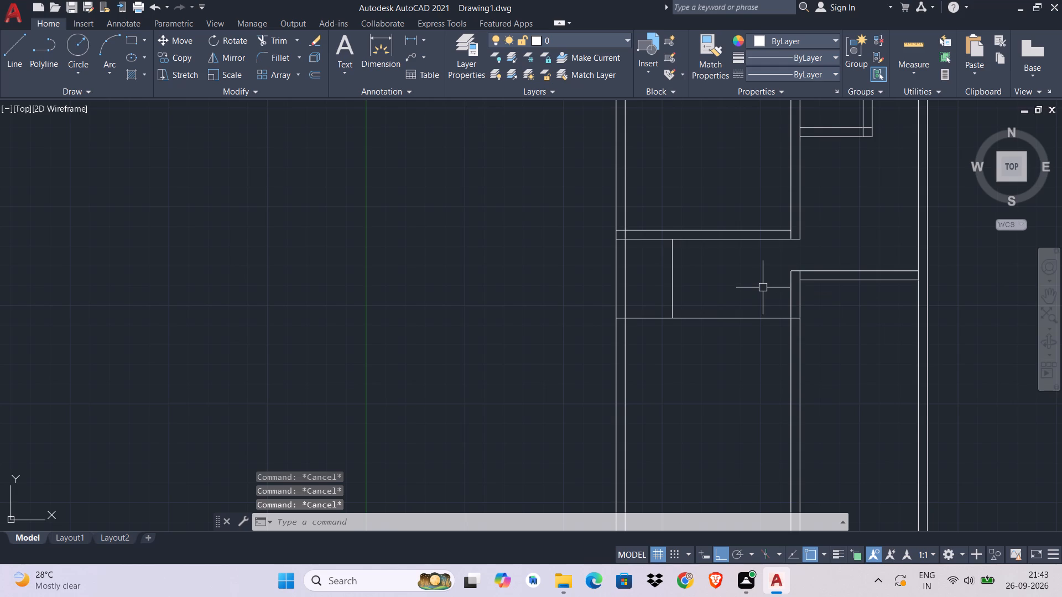
pyautogui.write('O 100')
pyautogui.press('space')
pyautogui.click(792, 206)
pyautogui.click(711, 234)
pyautogui.press('Escape')
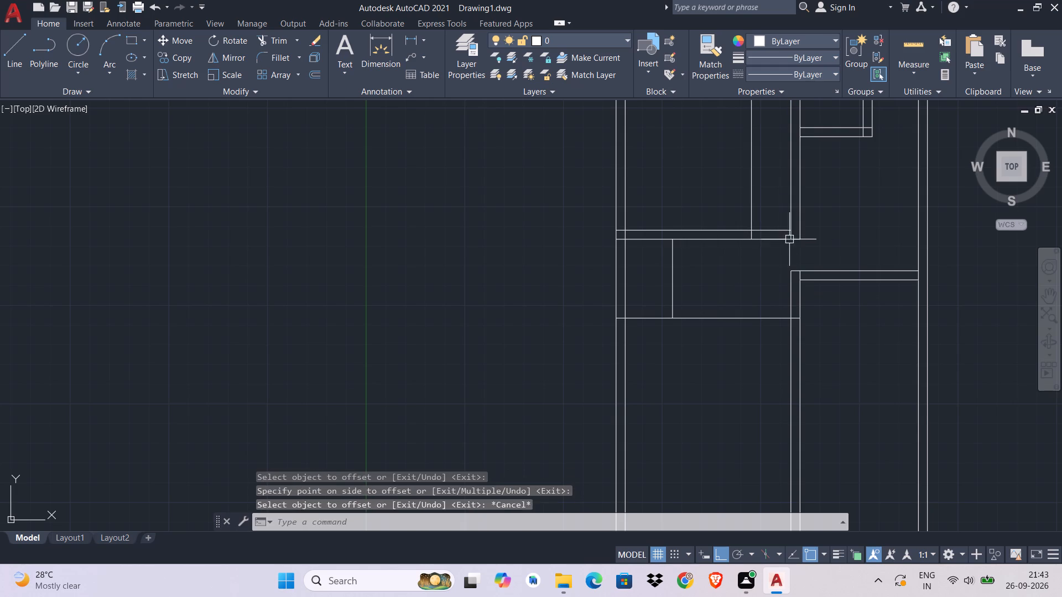
# Trim the left room's bottom wall between the 100 cm offset line and the middle wall, and trim that line above the wall.
pyautogui.write('TR')
pyautogui.press('space')
pyautogui.click(779, 213)
pyautogui.click(773, 289)
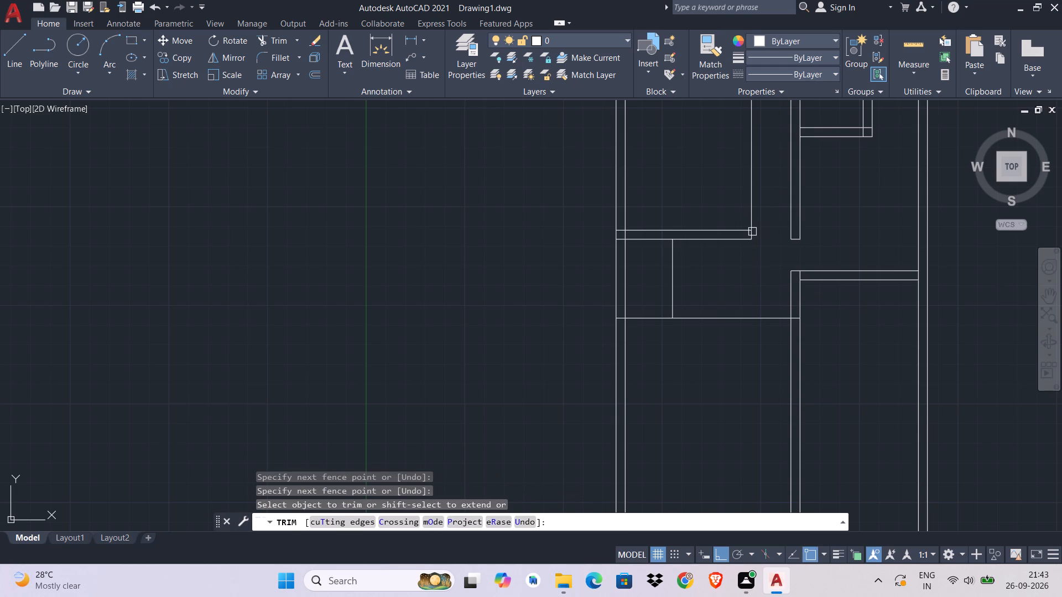
pyautogui.click(751, 214)
pyautogui.moveTo(759, 249); pyautogui.dragTo(704, 287, button='middle')
pyautogui.moveTo(696, 331); pyautogui.dragTo(701, 267, button='middle')
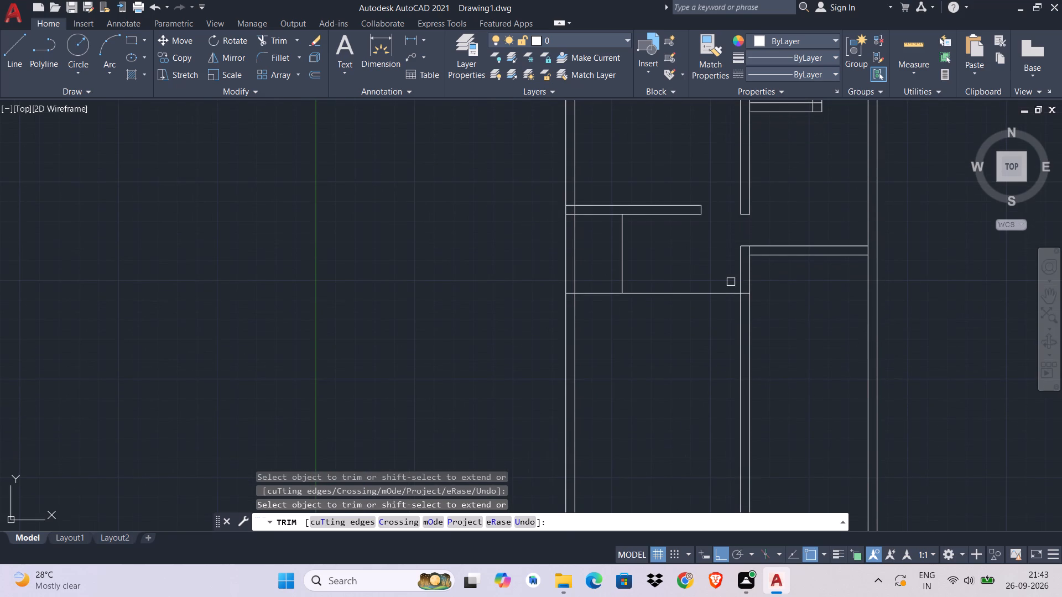
pyautogui.moveTo(710, 302); pyautogui.dragTo(699, 257, button='middle')
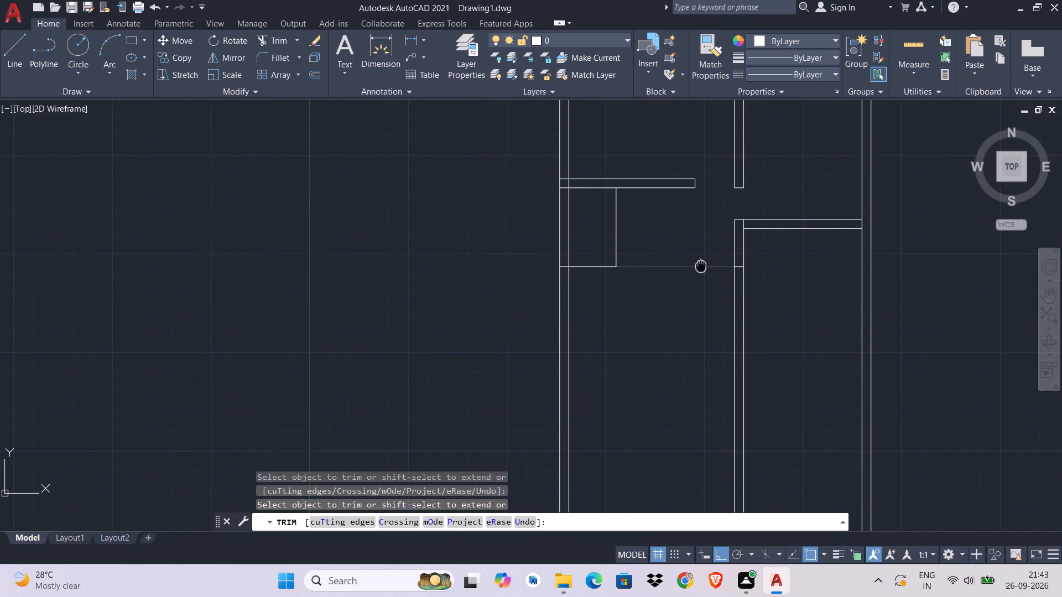
pyautogui.moveTo(699, 257); pyautogui.dragTo(698, 250, button='middle')
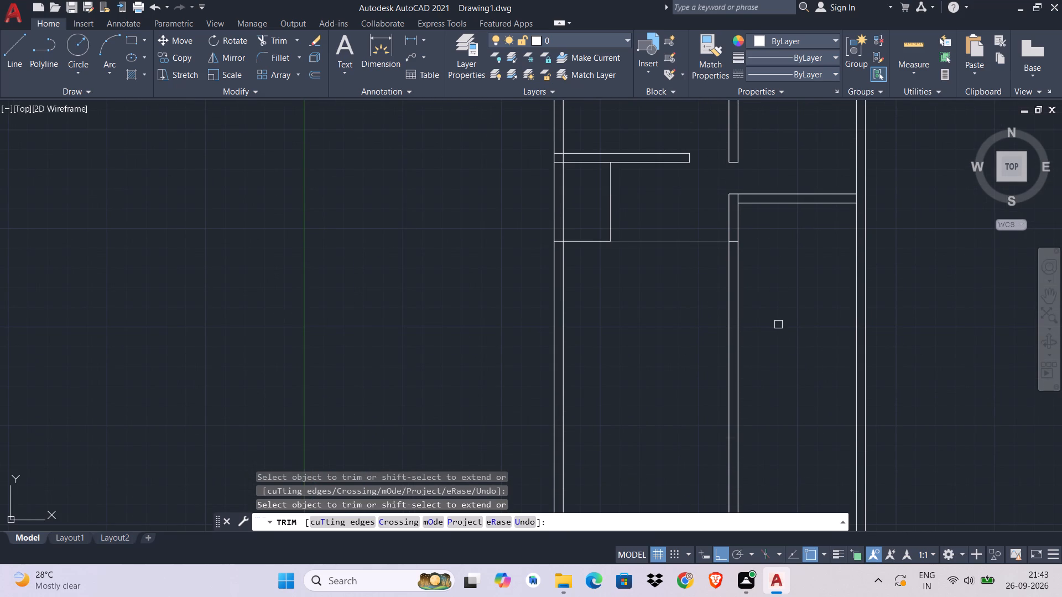
pyautogui.press('Escape')
# Extend the right-hand horizontal wall's lower line across the middle wall's thickness to its left line.
pyautogui.write('EX')
pyautogui.press('space')
pyautogui.click(763, 206)
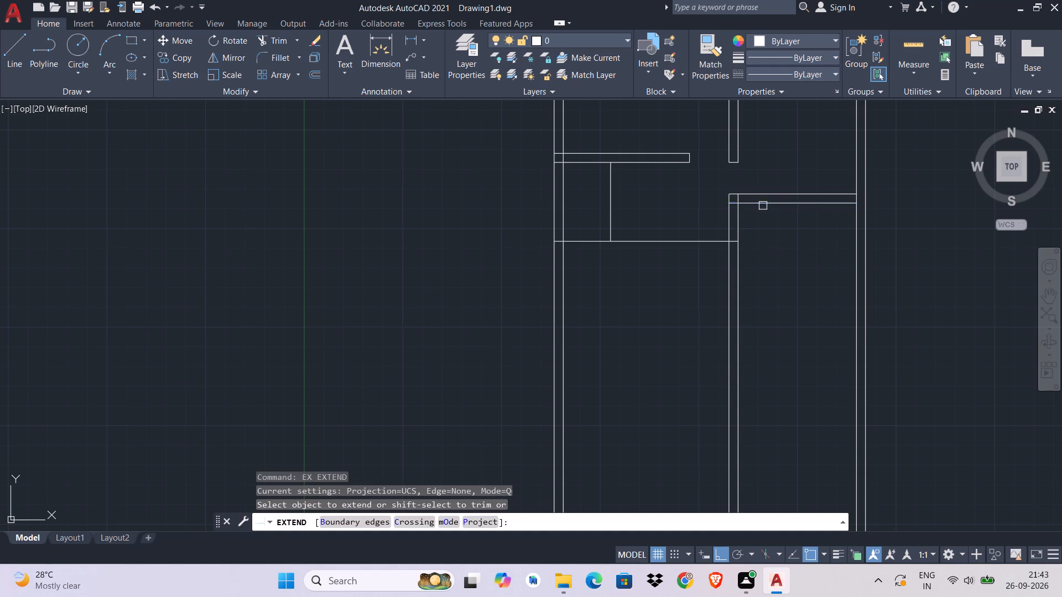
pyautogui.press('Escape')
# Trim away both middle wall lines below the right-hand horizontal wall.
pyautogui.write('TR')
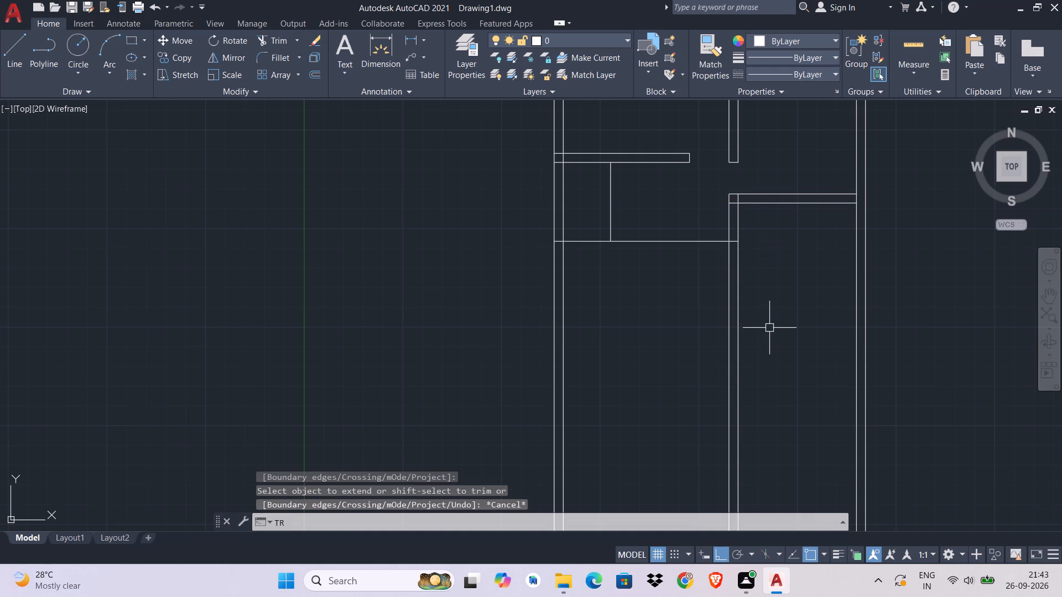
pyautogui.press('space')
pyautogui.click(771, 322)
pyautogui.click(652, 374)
pyautogui.click(756, 231)
pyautogui.click(715, 230)
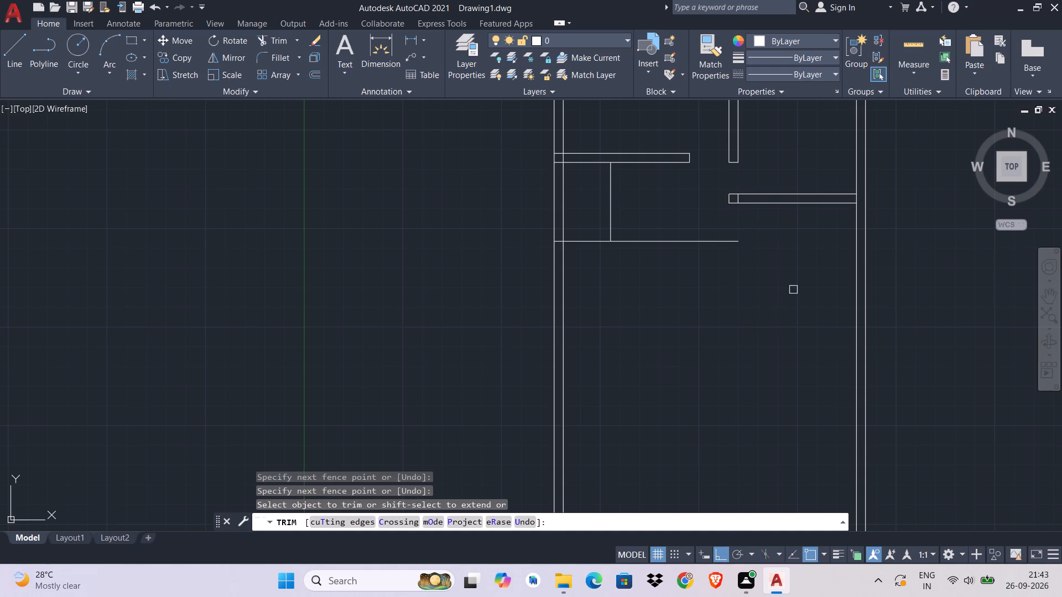
pyautogui.moveTo(793, 295); pyautogui.dragTo(797, 366, button='middle')
pyautogui.press('Escape')
pyautogui.press('Escape')
# Erase the short vertical line left inside the left end of the right-hand horizontal wall.
pyautogui.scroll(2, 735, 266)
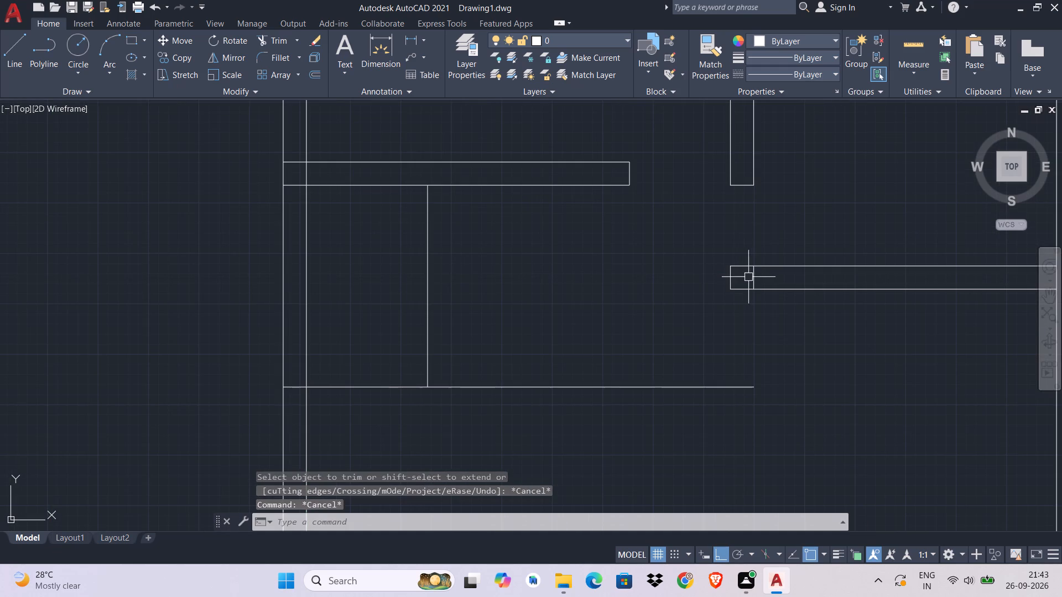
pyautogui.click(752, 277)
pyautogui.press('Delete')
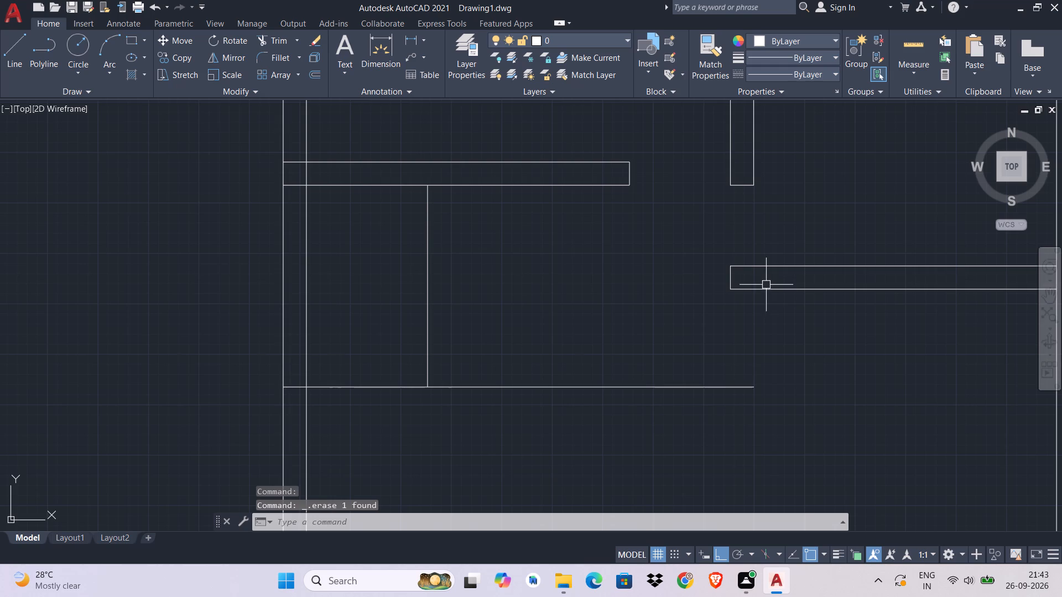
# Offset the top outer wall's inner line 75 cm downward to mark the small room's door opening.
pyautogui.scroll(-2, 756, 309)
pyautogui.moveTo(756, 309); pyautogui.dragTo(749, 405, button='middle')
pyautogui.scroll(-1, 784, 323)
pyautogui.press('Escape')
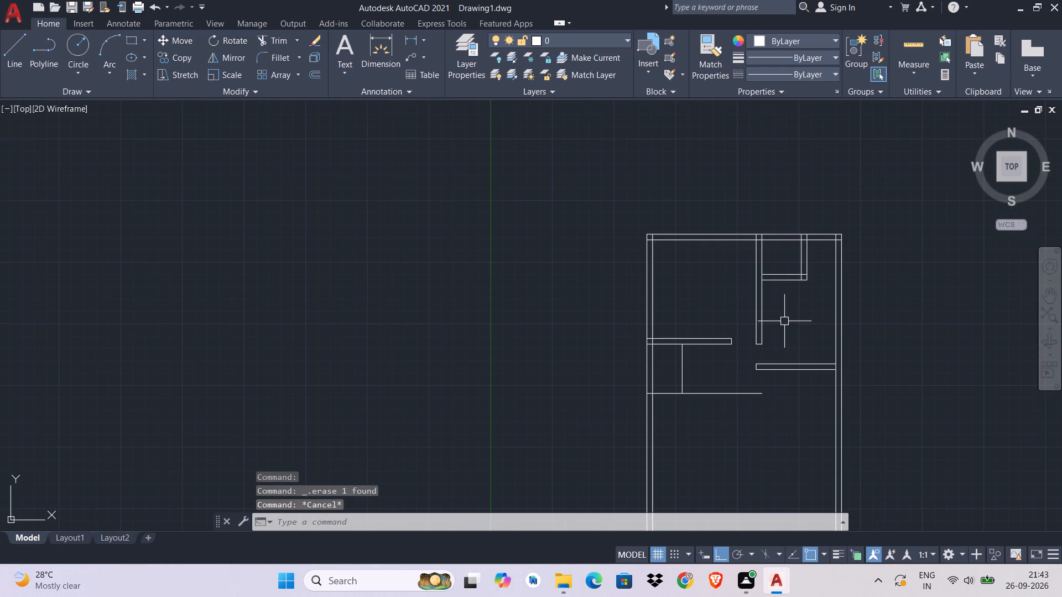
pyautogui.write('O')
pyautogui.press('space')
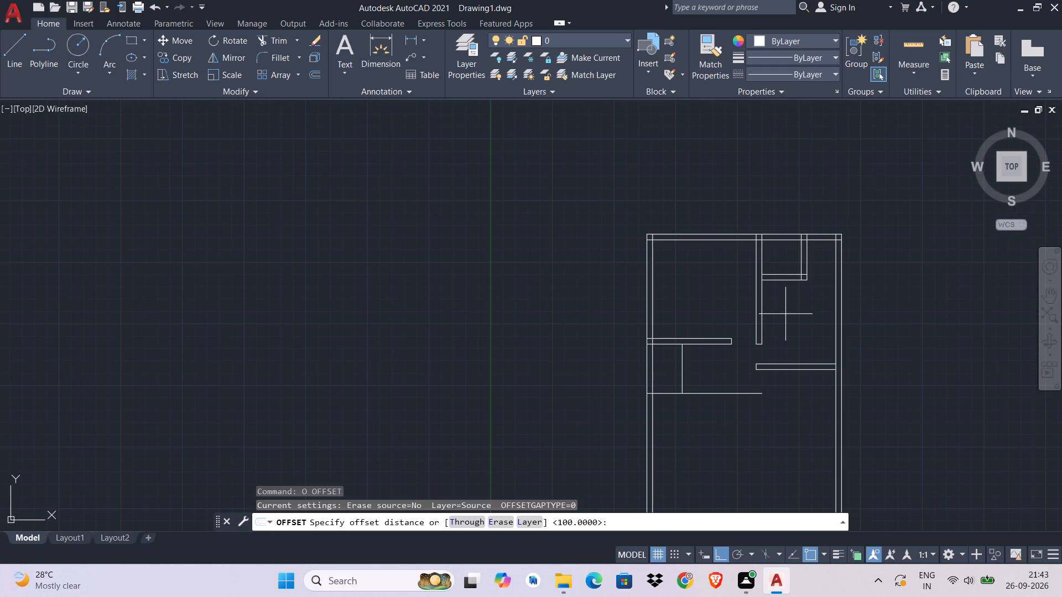
pyautogui.write('75')
pyautogui.press('space')
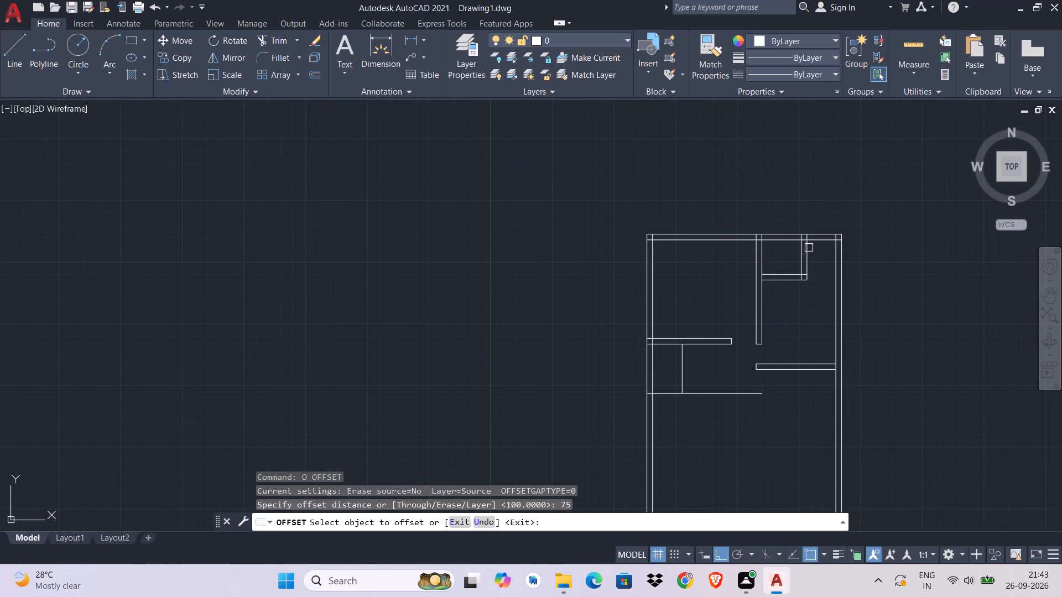
pyautogui.scroll(3, 808, 245)
pyautogui.click(832, 226)
pyautogui.click(803, 347)
pyautogui.press('Escape')
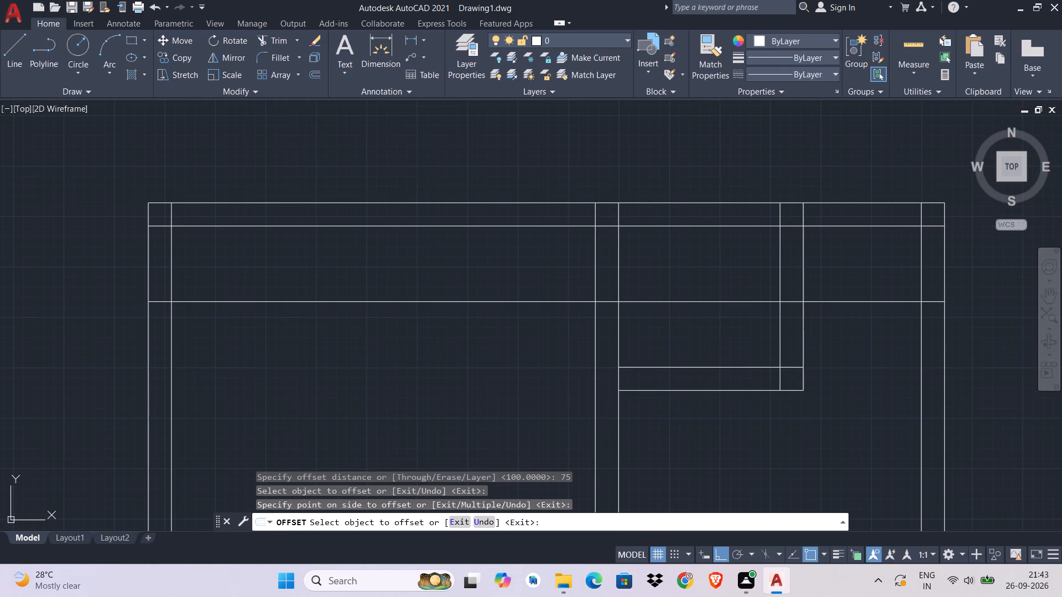
# Trim both lines of the small room's right wall between the top wall and the 75 cm offset line.
pyautogui.write('TR')
pyautogui.press('space')
pyautogui.click(835, 279)
pyautogui.click(725, 279)
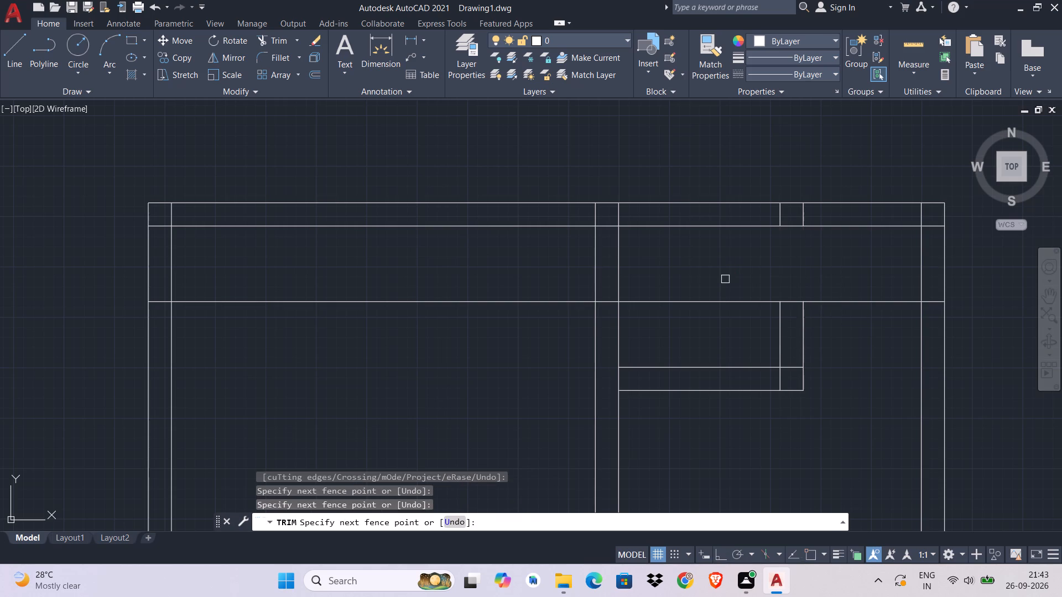
# Trim the vertical wall stubs inside the top wall's thickness and the top wall's inner line across the middle wall.
pyautogui.scroll(1, 806, 214)
pyautogui.moveTo(823, 210); pyautogui.dragTo(806, 210)
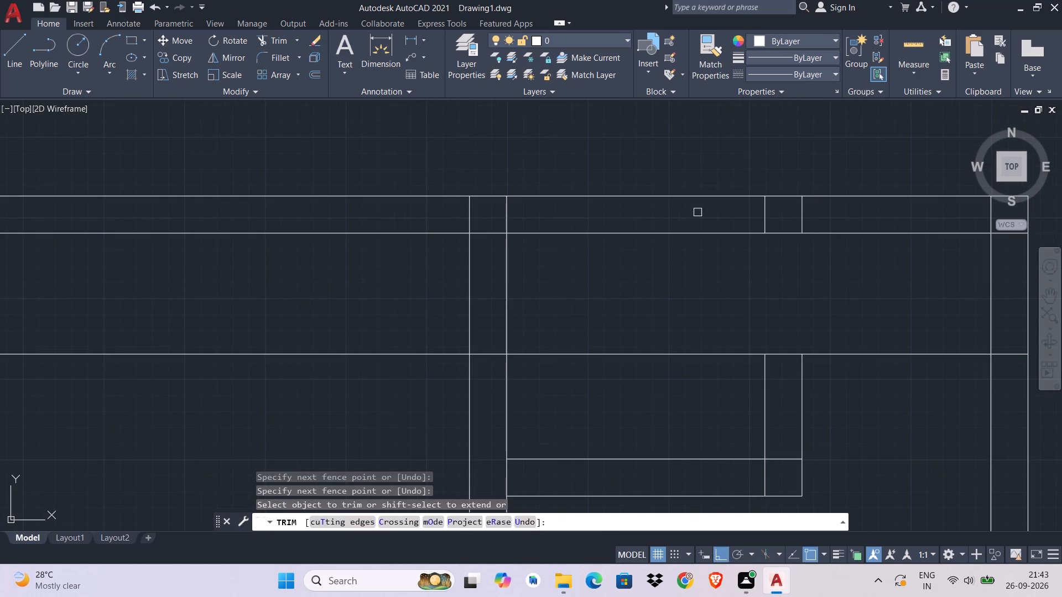
pyautogui.click(697, 212)
pyautogui.click(846, 219)
pyautogui.click(444, 216)
pyautogui.click(556, 215)
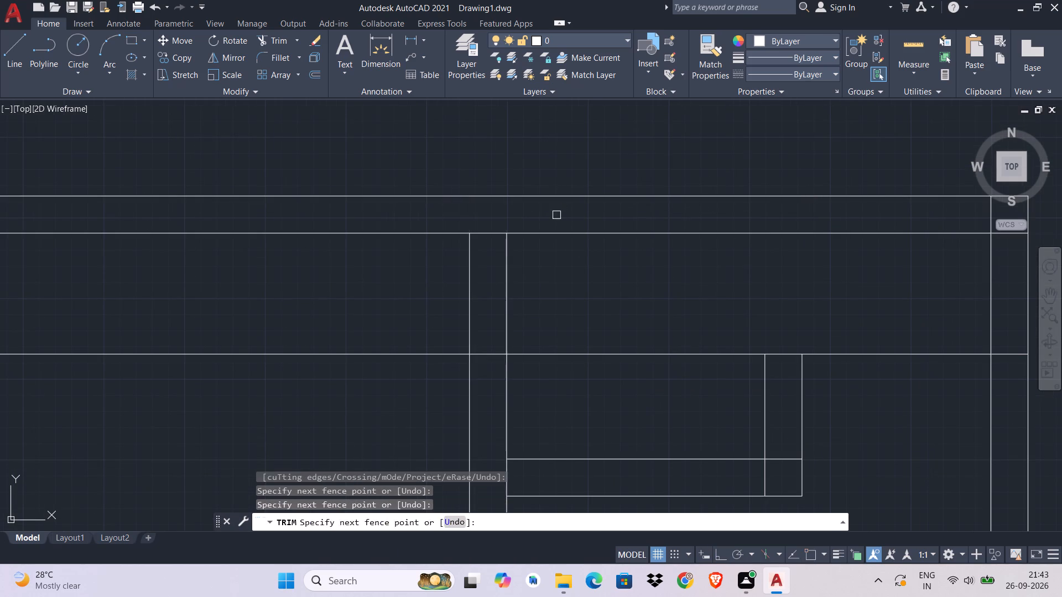
pyautogui.click(493, 233)
# Trim the 75 cm offset line on both sides of the small room's right wall, up to the middle and outer walls.
pyautogui.moveTo(564, 370); pyautogui.dragTo(579, 291, button='middle')
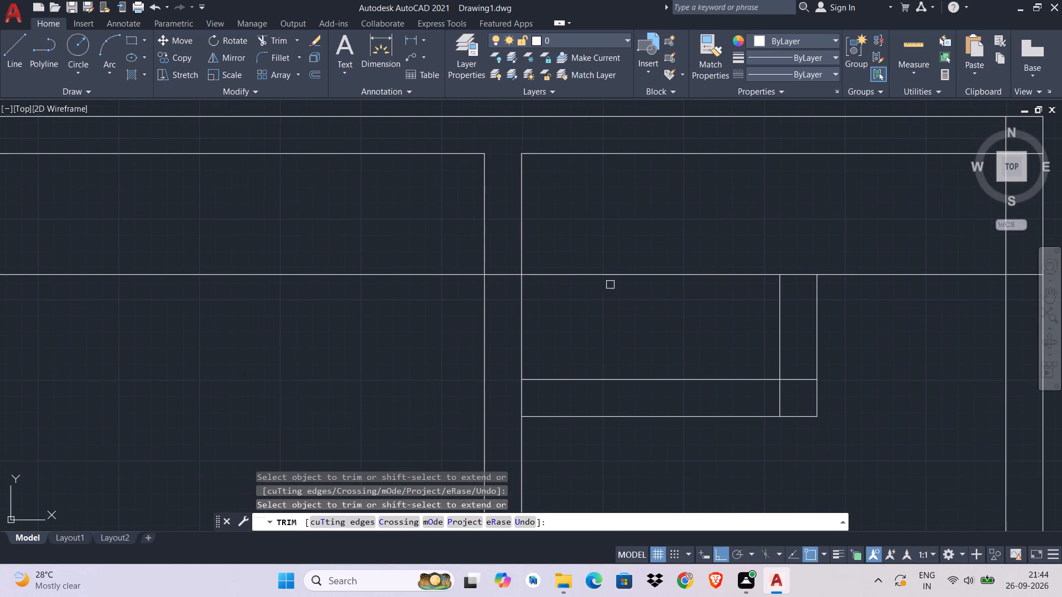
pyautogui.click(614, 279)
pyautogui.click(851, 275)
# Trim the overlapping lines at the outer walls' top-right corner and the offset line's remnant inside the right outer wall.
pyautogui.moveTo(869, 296); pyautogui.dragTo(660, 368, button='middle')
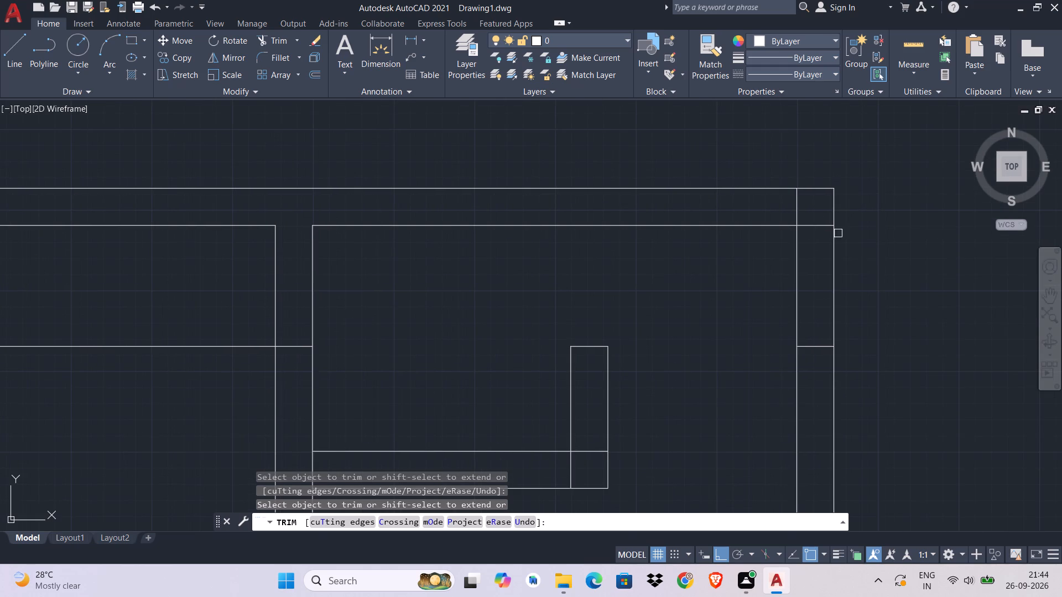
pyautogui.click(793, 207)
pyautogui.click(815, 231)
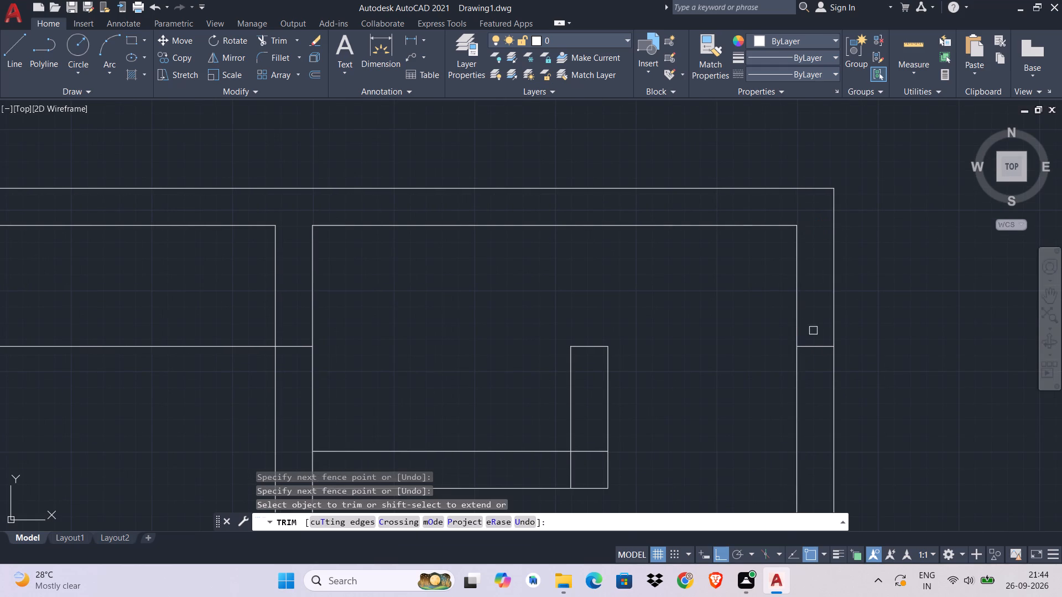
pyautogui.click(812, 350)
# Trim the two lines crossing inside the wall thickness at the small room's bottom-right corner.
pyautogui.moveTo(655, 341); pyautogui.dragTo(892, 233, button='middle')
pyautogui.click(830, 339)
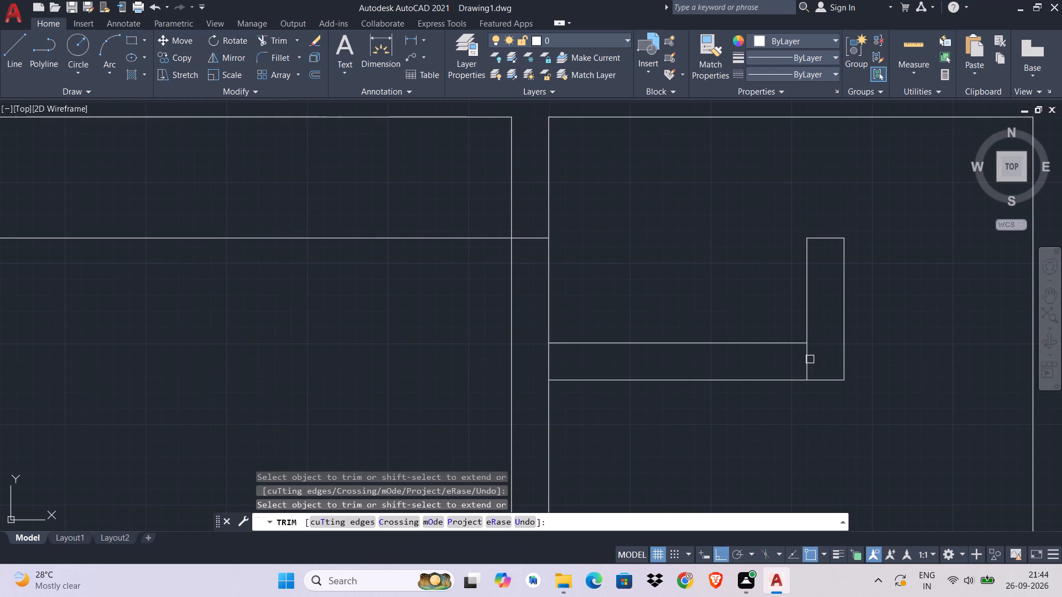
pyautogui.click(807, 359)
# Erase the remaining part of the 75 cm offset line across the middle wall and the upper-left room.
pyautogui.moveTo(568, 327); pyautogui.dragTo(686, 366, button='middle')
pyautogui.press('Escape')
pyautogui.moveTo(516, 233); pyautogui.dragTo(509, 248)
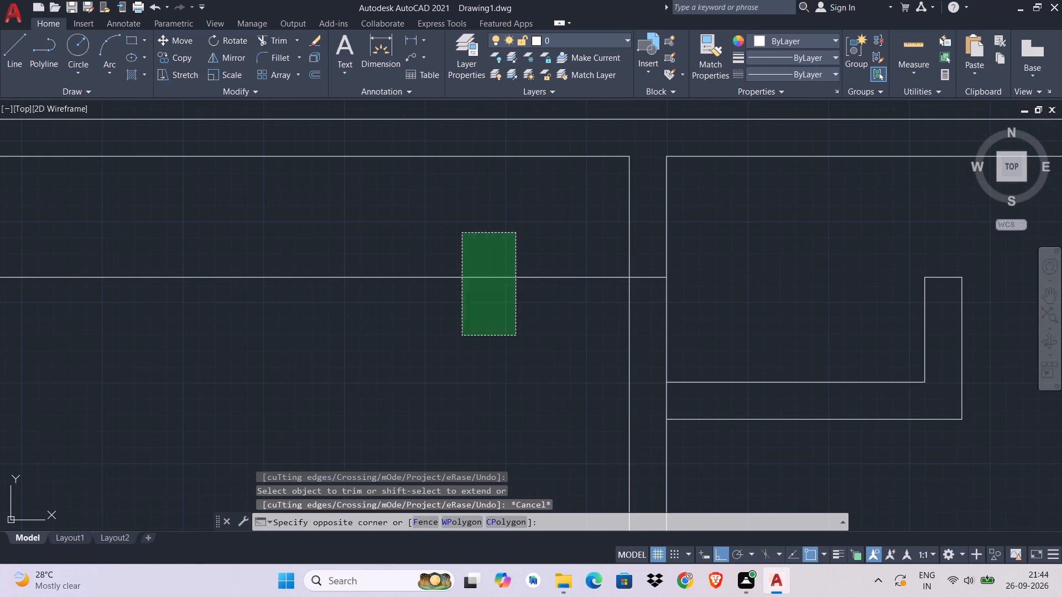
pyautogui.click(462, 336)
pyautogui.press('Delete')
# Trim the middle wall's right-hand line where the small room's lower wall joins it.
pyautogui.scroll(-3, 532, 359)
pyautogui.moveTo(539, 341); pyautogui.dragTo(569, 284, button='middle')
pyautogui.write('TR')
pyautogui.press('space')
pyautogui.scroll(4, 610, 312)
pyautogui.click(541, 306)
pyautogui.click(570, 306)
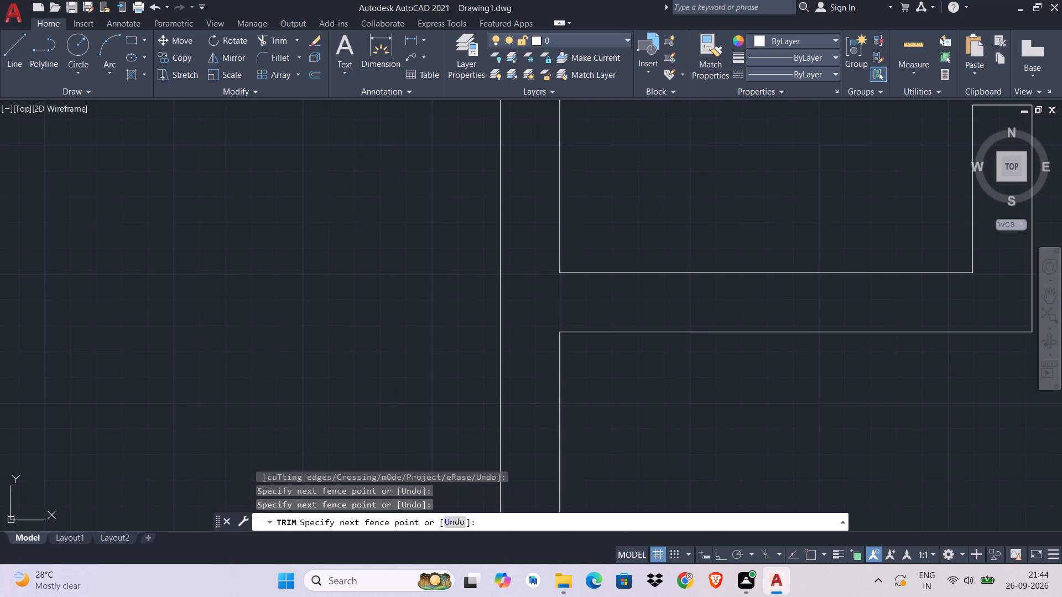
# Trim the overlapping line ends inside the wall thickness at the outer walls' top-left corner.
pyautogui.scroll(-5, 586, 326)
pyautogui.moveTo(632, 362); pyautogui.dragTo(694, 292, button='middle')
pyautogui.scroll(4, 389, 167)
pyautogui.moveTo(313, 142); pyautogui.dragTo(501, 383, button='middle')
pyautogui.click(402, 266)
pyautogui.click(354, 332)
pyautogui.scroll(-5, 436, 349)
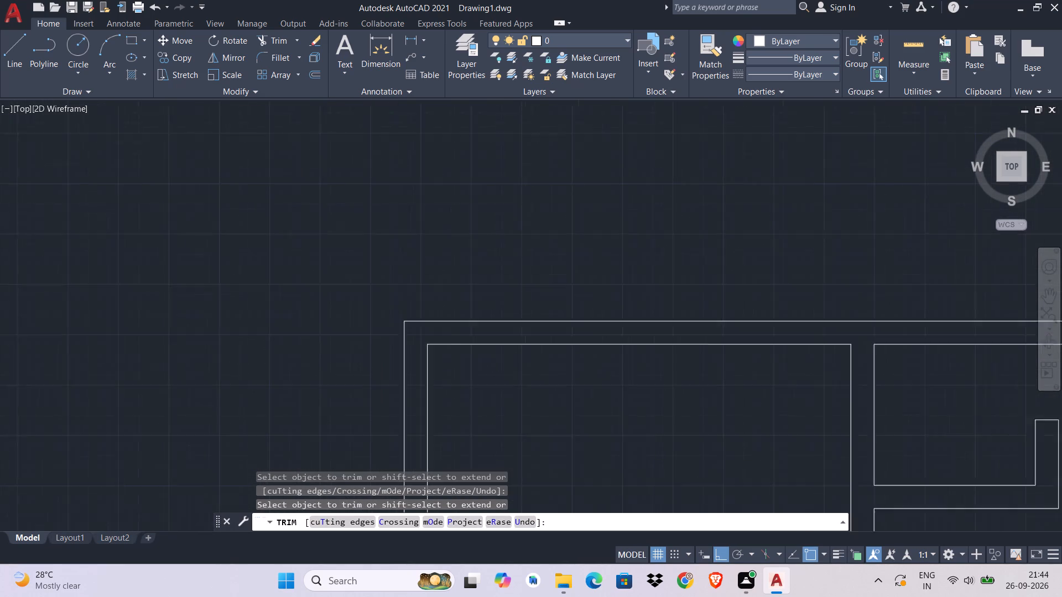
# Trim the lines crossing the junction between the left outer wall and the left-hand horizontal wall to open it.
pyautogui.moveTo(542, 385); pyautogui.dragTo(500, 213, button='middle')
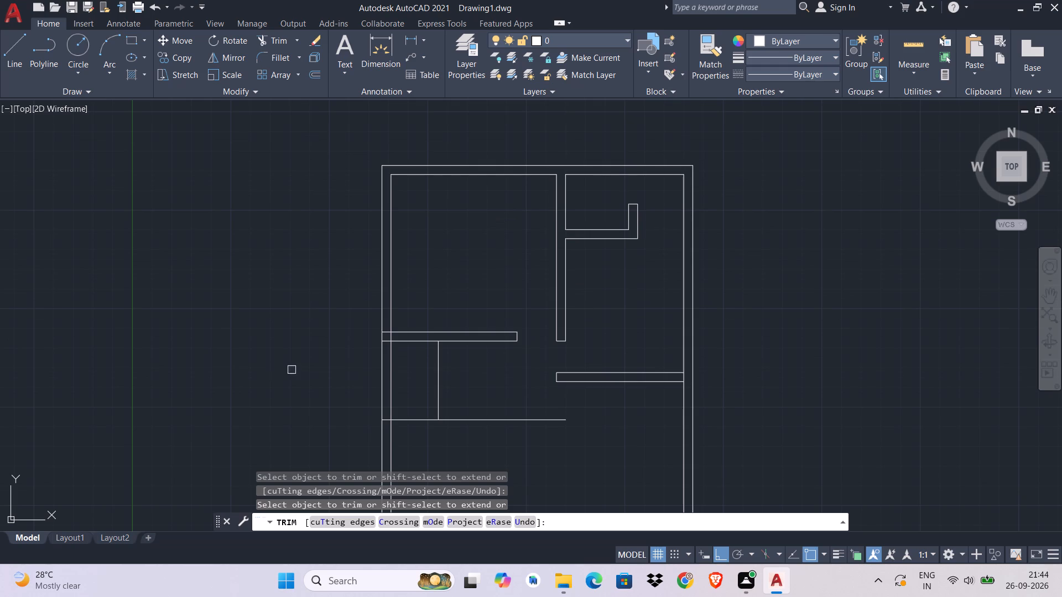
pyautogui.scroll(4, 335, 370)
pyautogui.click(643, 103)
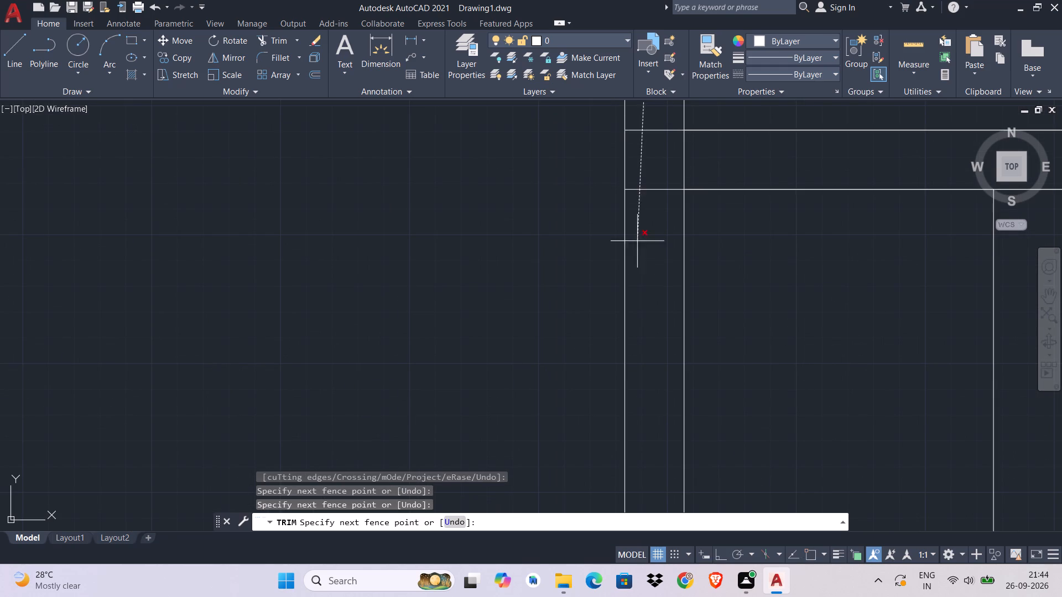
pyautogui.click(637, 241)
pyautogui.click(687, 163)
pyautogui.scroll(-4, 714, 292)
pyautogui.moveTo(804, 279); pyautogui.dragTo(659, 243, button='middle')
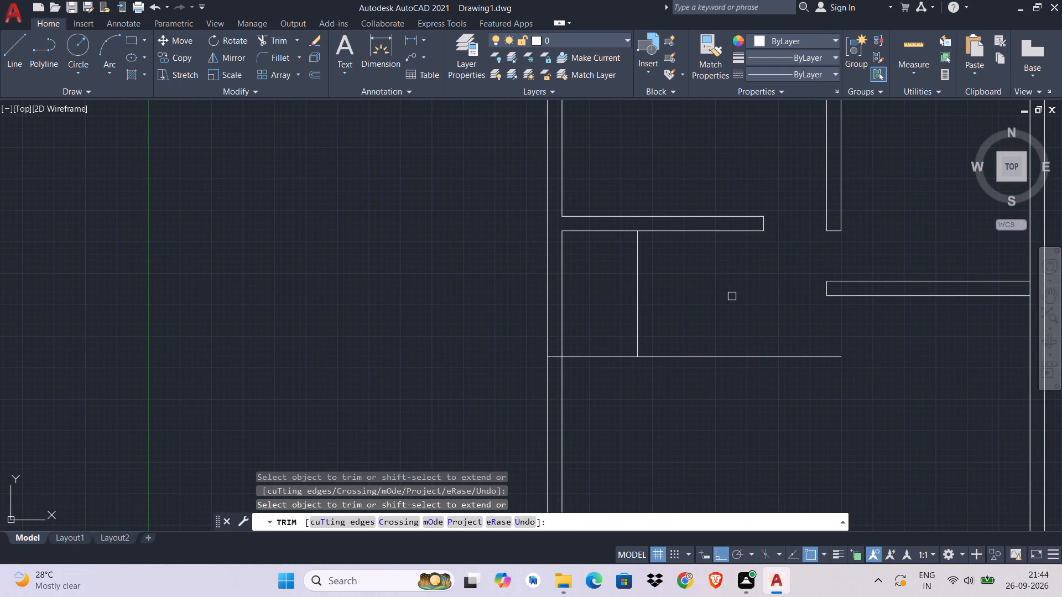
pyautogui.press('Escape')
pyautogui.press('Escape')
pyautogui.press('Escape')
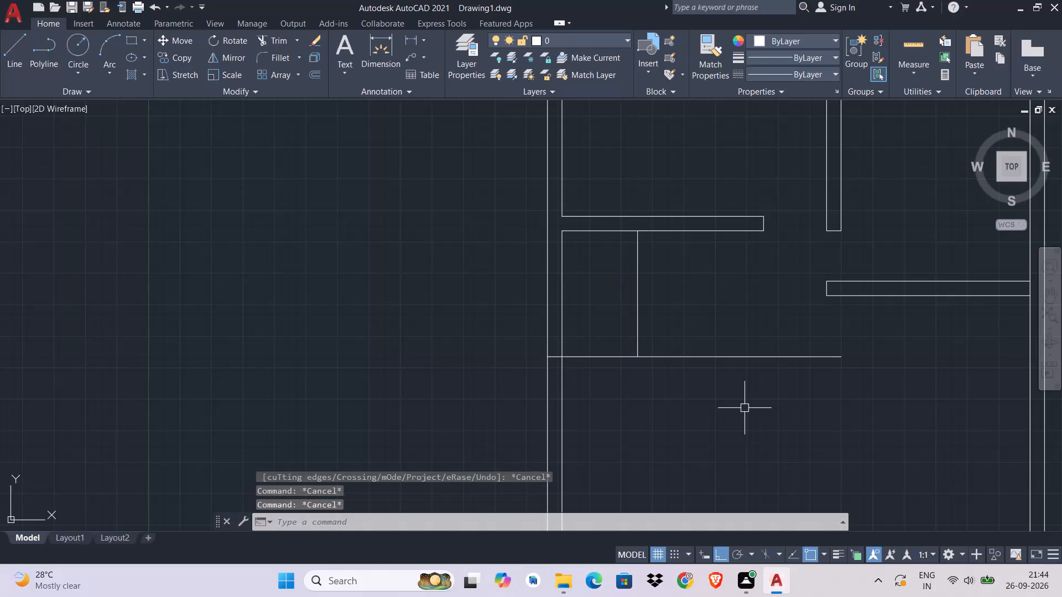
# Offset the horizontal line at the bottom of the stair area 23 cm downward for the wall thickness.
pyautogui.write('O')
pyautogui.press('space')
pyautogui.write('23')
pyautogui.press('space')
pyautogui.click(726, 358)
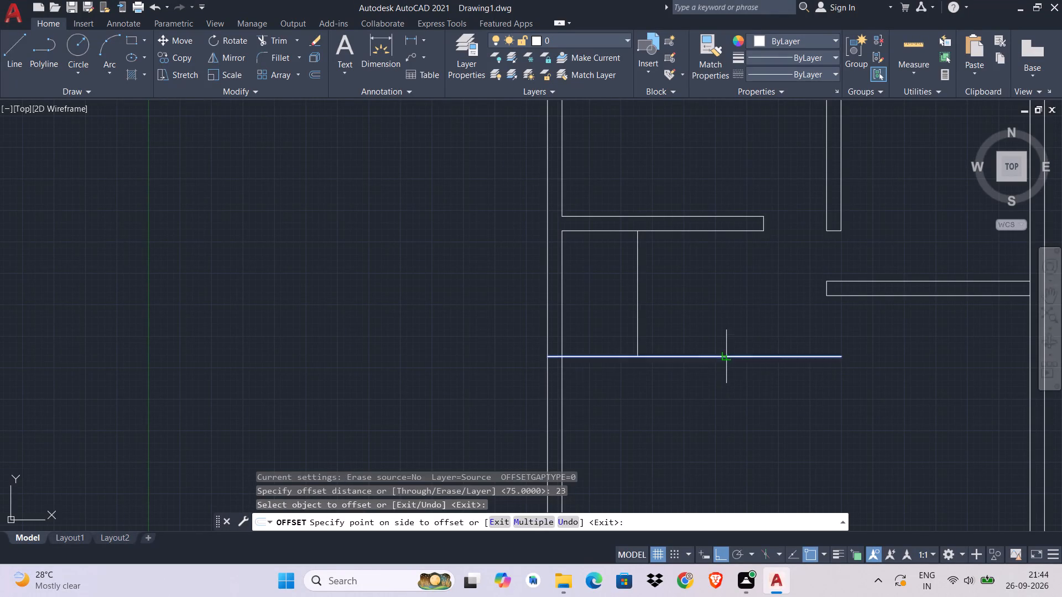
pyautogui.click(728, 377)
pyautogui.moveTo(741, 385); pyautogui.dragTo(741, 317, button='middle')
pyautogui.press('Escape')
pyautogui.press('Escape')
pyautogui.press('Escape')
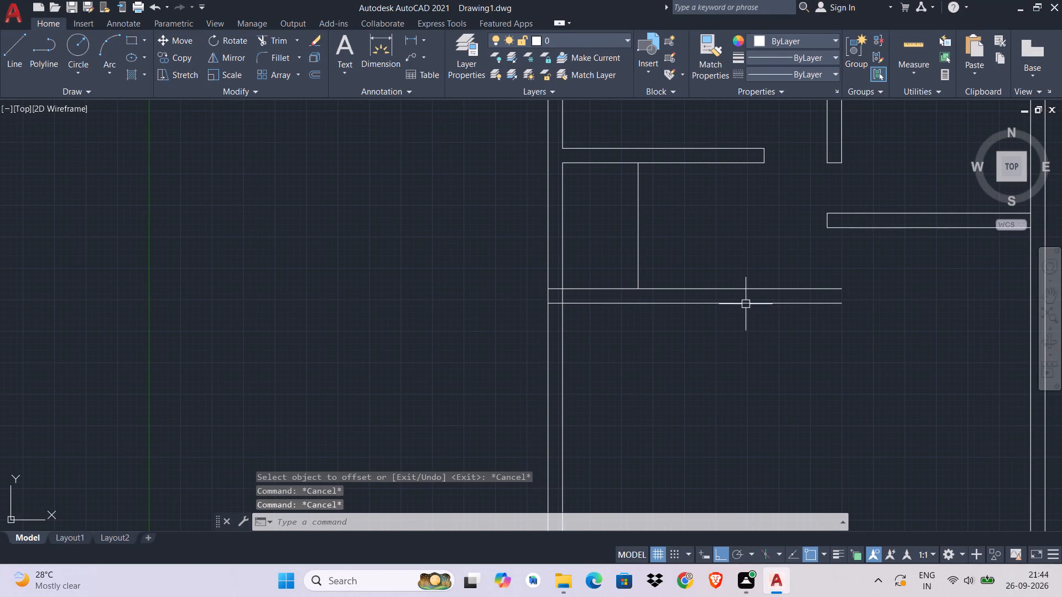
# Draw a vertical line from the left-hand horizontal wall's lower end corner down to the lower wall's top line.
pyautogui.moveTo(751, 213); pyautogui.dragTo(761, 270, button='middle')
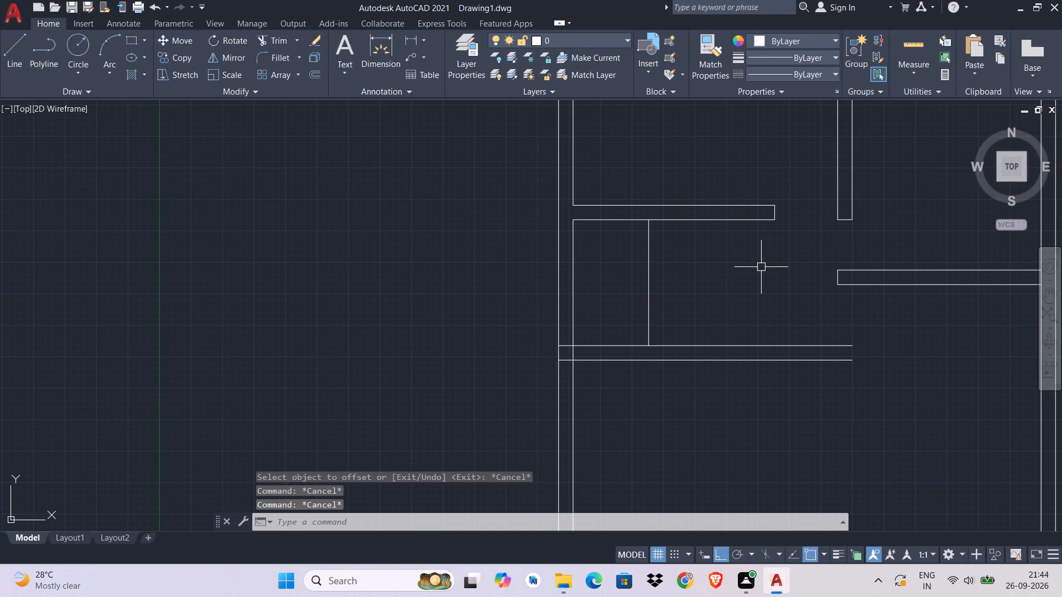
pyautogui.write('L')
pyautogui.press('space')
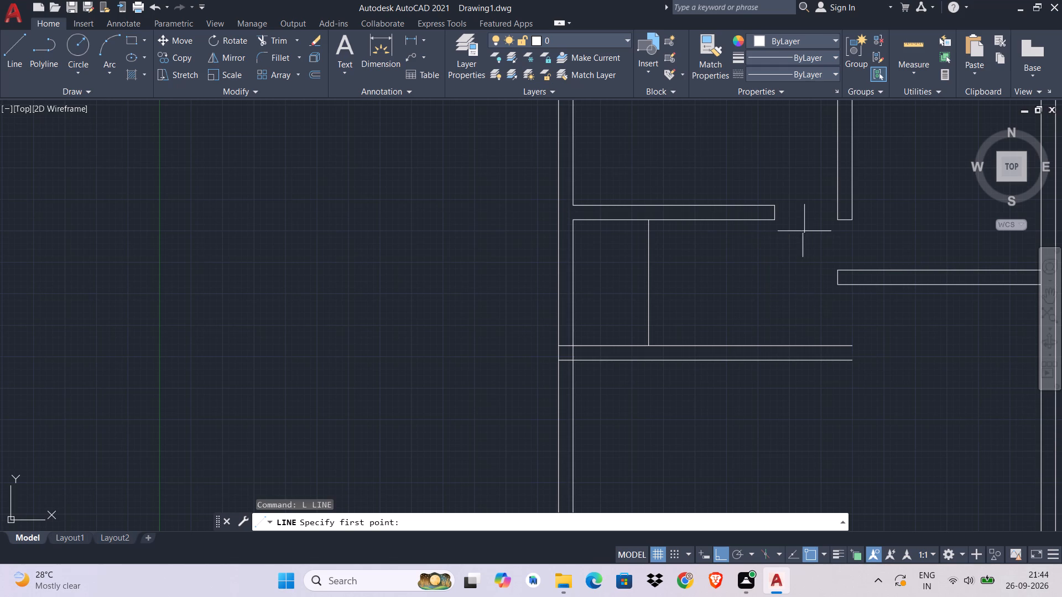
pyautogui.click(771, 223)
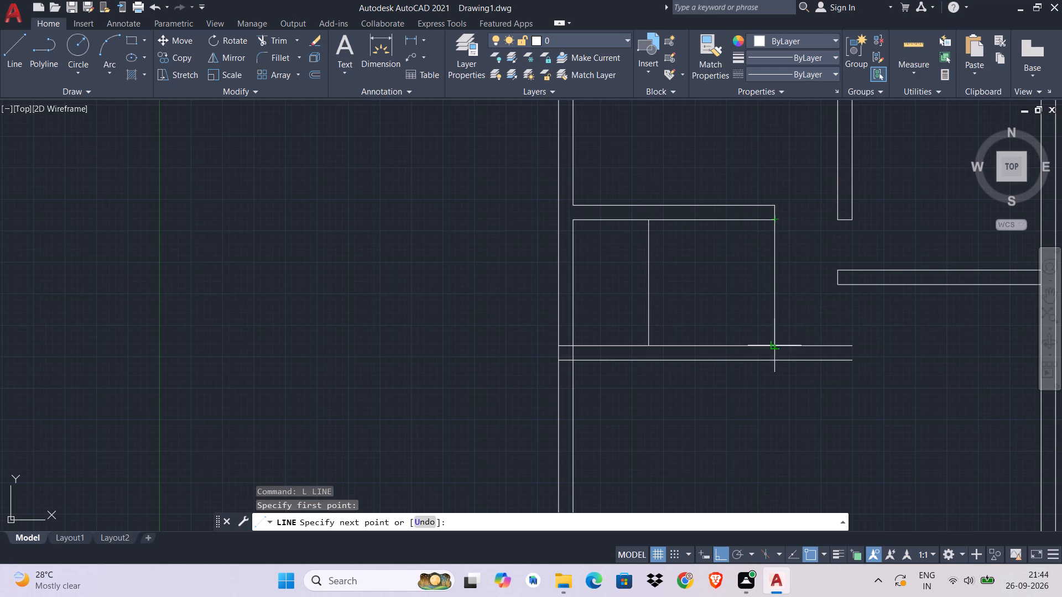
pyautogui.click(776, 345)
pyautogui.press('Escape')
pyautogui.press('Escape')
pyautogui.press('Escape')
pyautogui.press('Escape')
pyautogui.press('Escape')
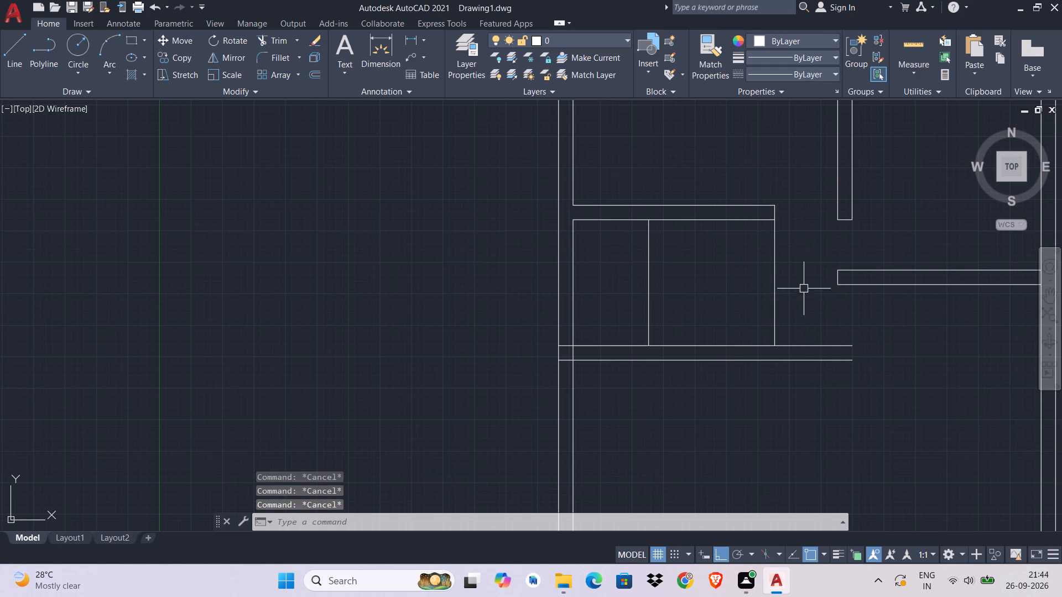
# Draw a horizontal line from the new vertical line's midpoint across to the existing vertical line inside the stair area.
pyautogui.press('l')
pyautogui.press('space')
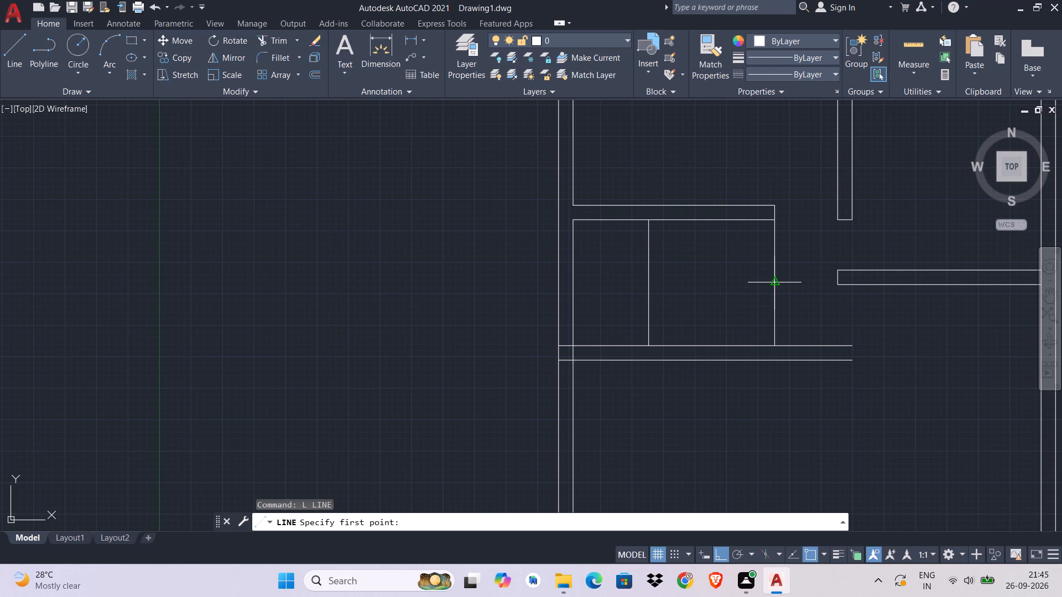
pyautogui.click(777, 281)
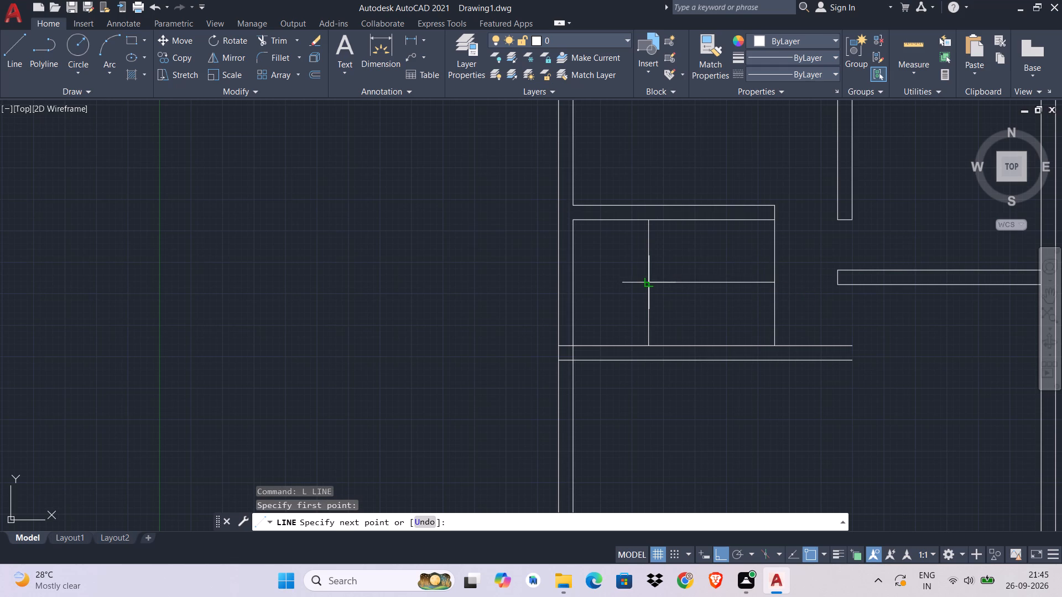
pyautogui.click(650, 284)
pyautogui.press('Escape')
pyautogui.press('Escape')
pyautogui.press('Escape')
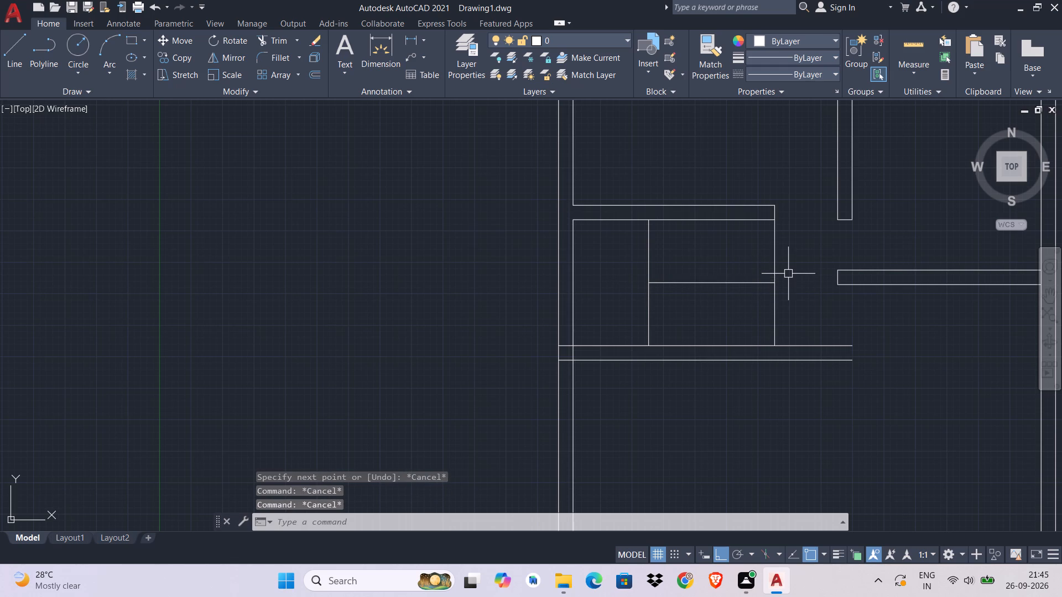
# Trim the lower half of the stair area's right-hand vertical line below the horizontal dividing line.
pyautogui.press('t')
pyautogui.write('R')
pyautogui.press('space')
pyautogui.click(775, 297)
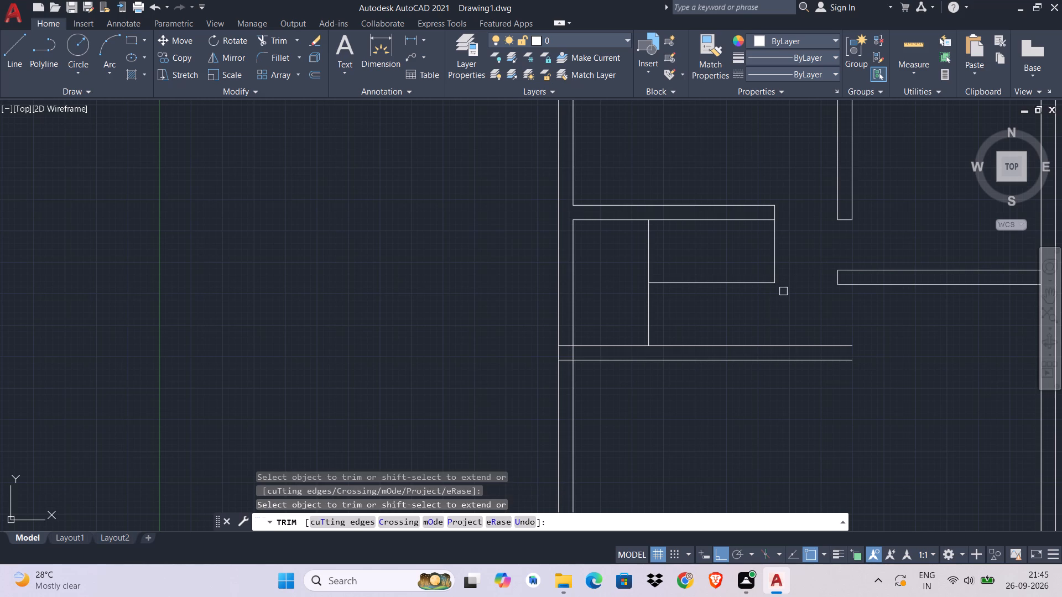
pyautogui.moveTo(775, 259); pyautogui.dragTo(776, 271, button='middle')
pyautogui.press('Escape')
pyautogui.press('Escape')
pyautogui.press('Escape')
pyautogui.press('Escape')
pyautogui.press('Escape')
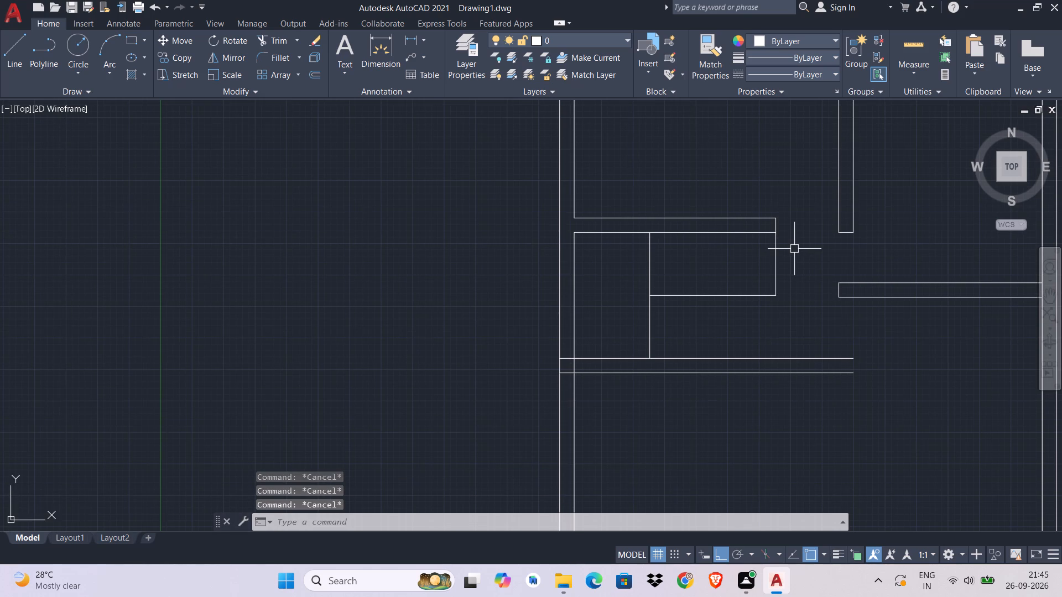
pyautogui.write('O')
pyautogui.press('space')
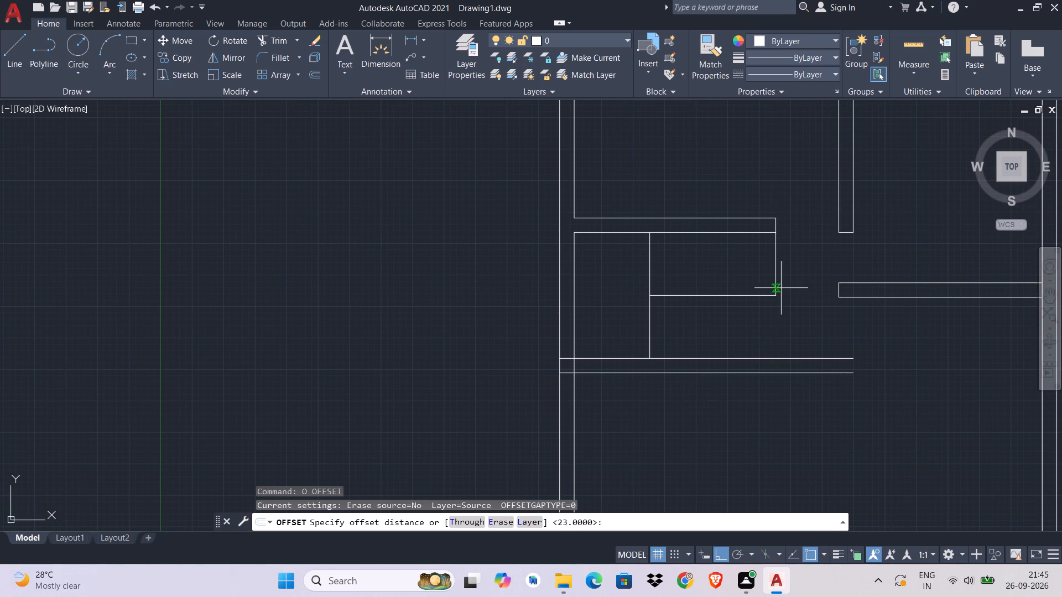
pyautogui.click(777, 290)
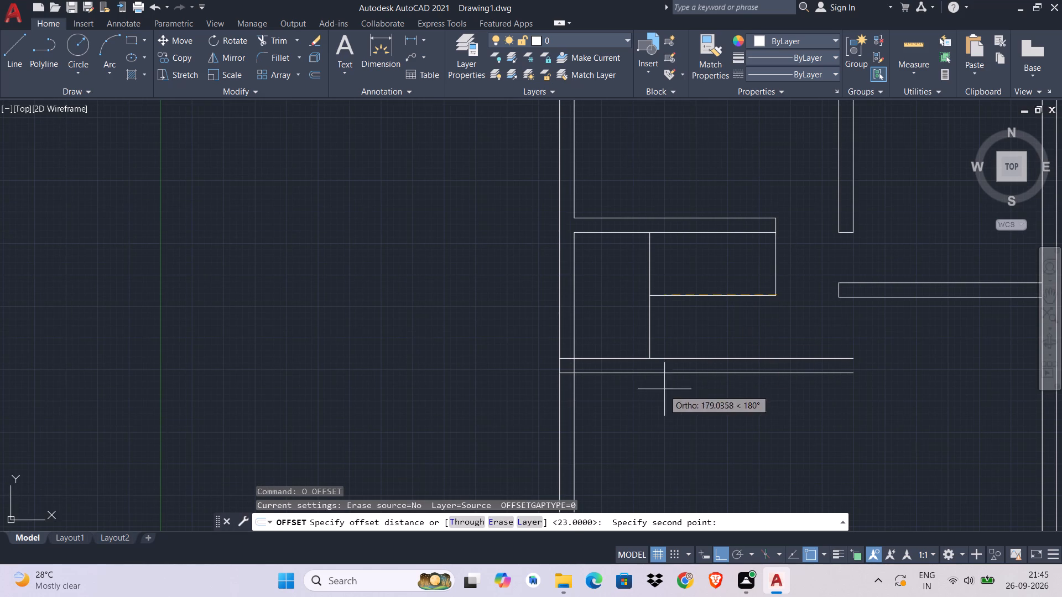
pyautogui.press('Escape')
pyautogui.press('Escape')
# Copy the upper flight's right-hand vertical line leftward as an array of 9 items spaced 30 cm apart.
pyautogui.press('c')
pyautogui.write('O')
pyautogui.press('space')
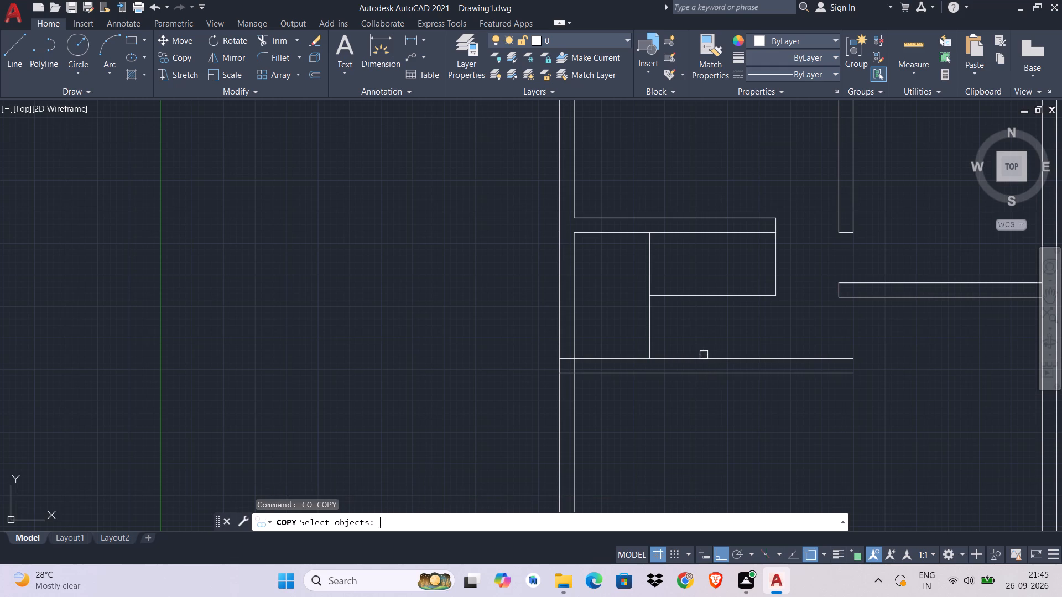
pyautogui.click(776, 268)
pyautogui.press('Return')
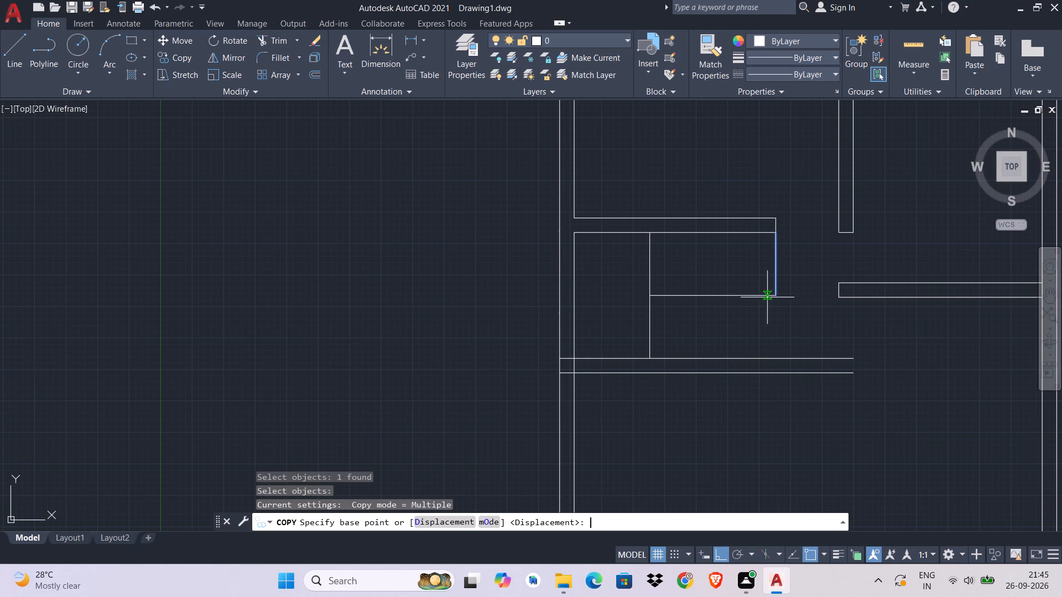
pyautogui.click(777, 296)
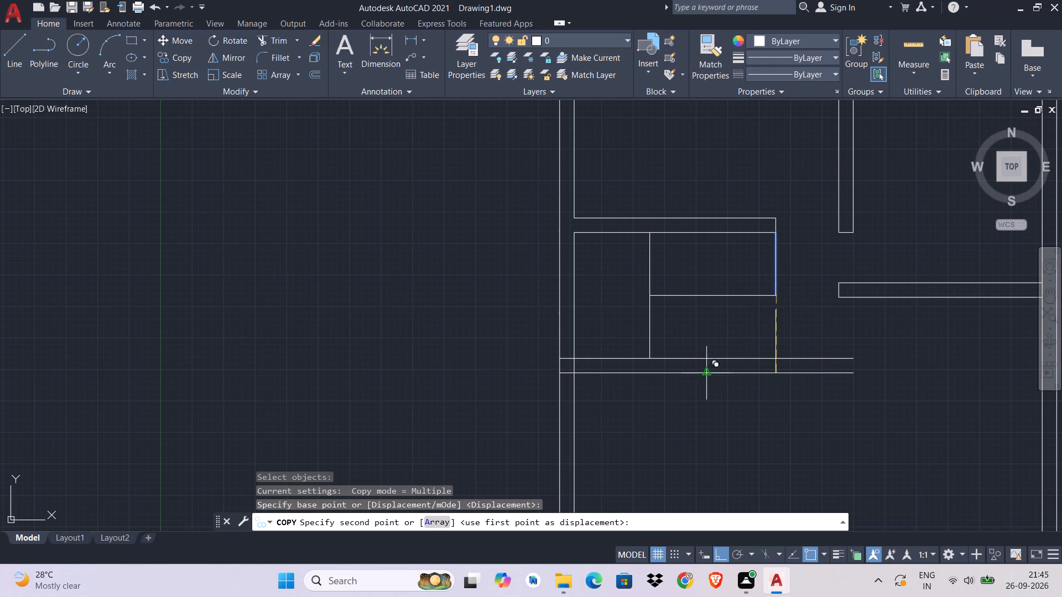
pyautogui.click(439, 517)
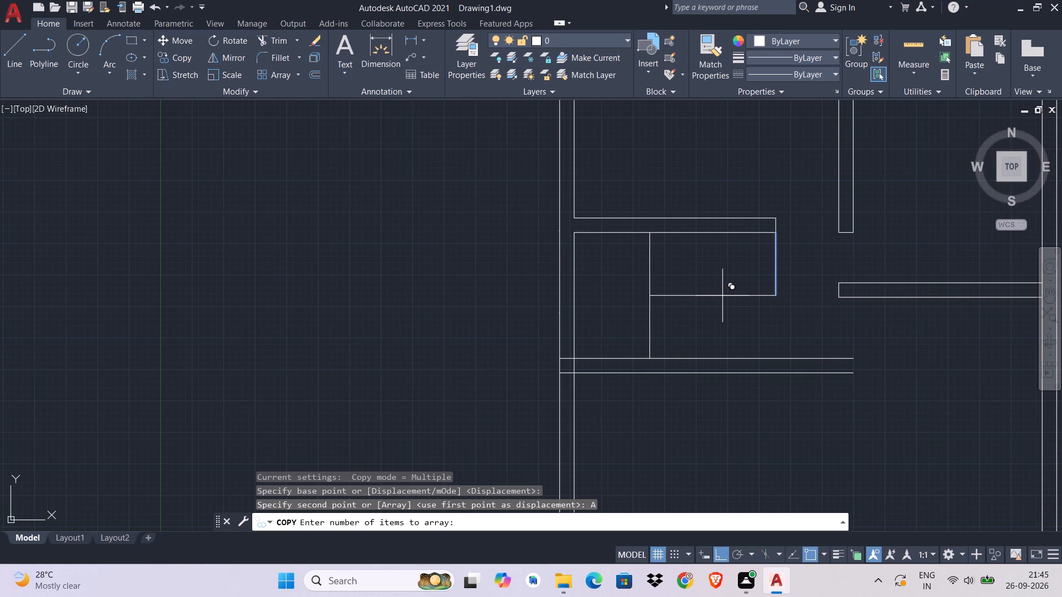
pyautogui.write('9')
pyautogui.press('space')
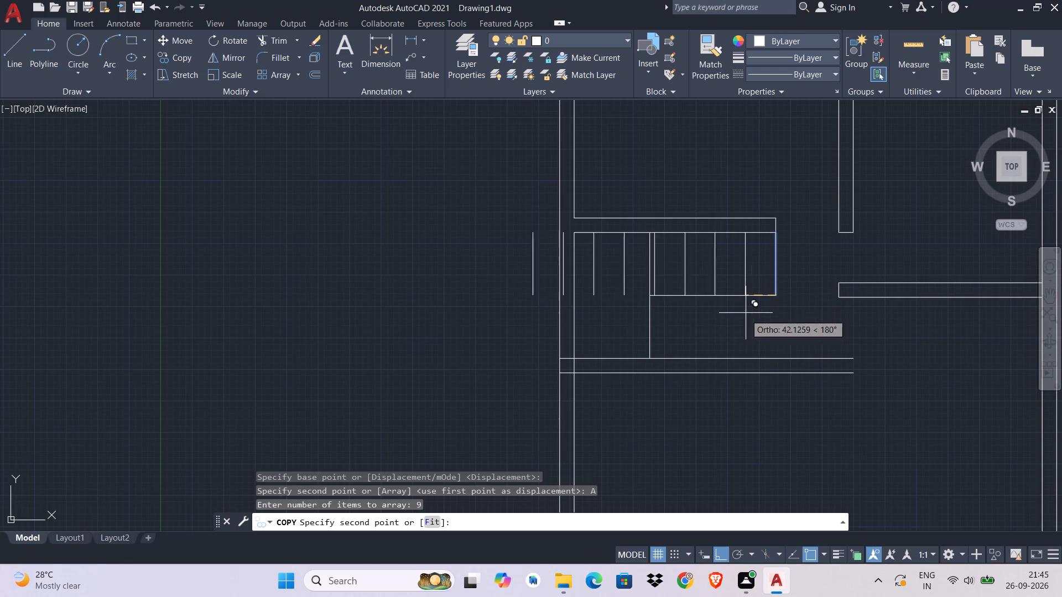
pyautogui.press('3')
pyautogui.press('0')
pyautogui.press('space')
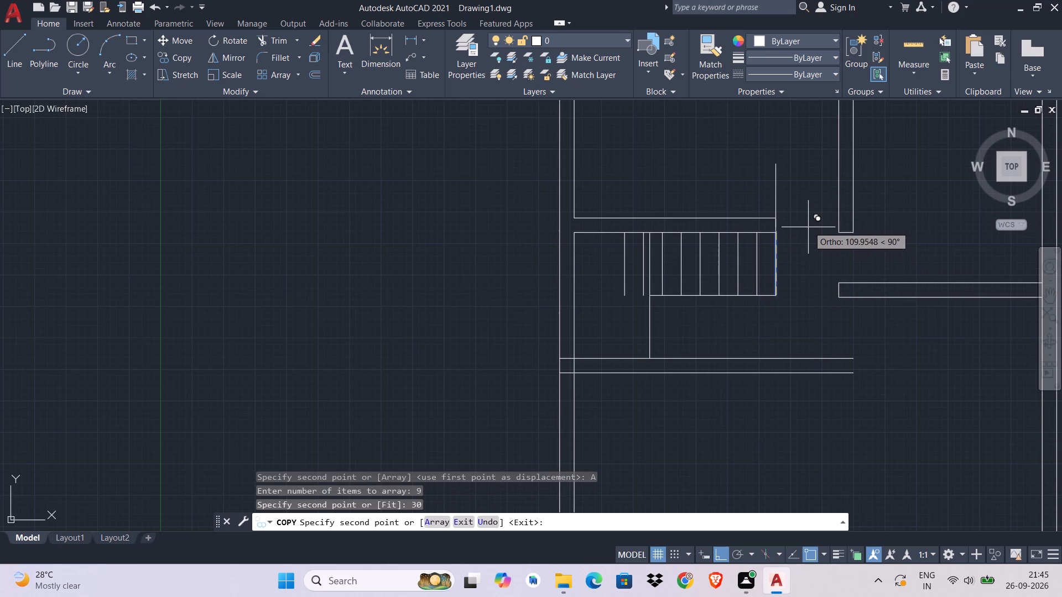
pyautogui.press('Escape')
pyautogui.press('Escape')
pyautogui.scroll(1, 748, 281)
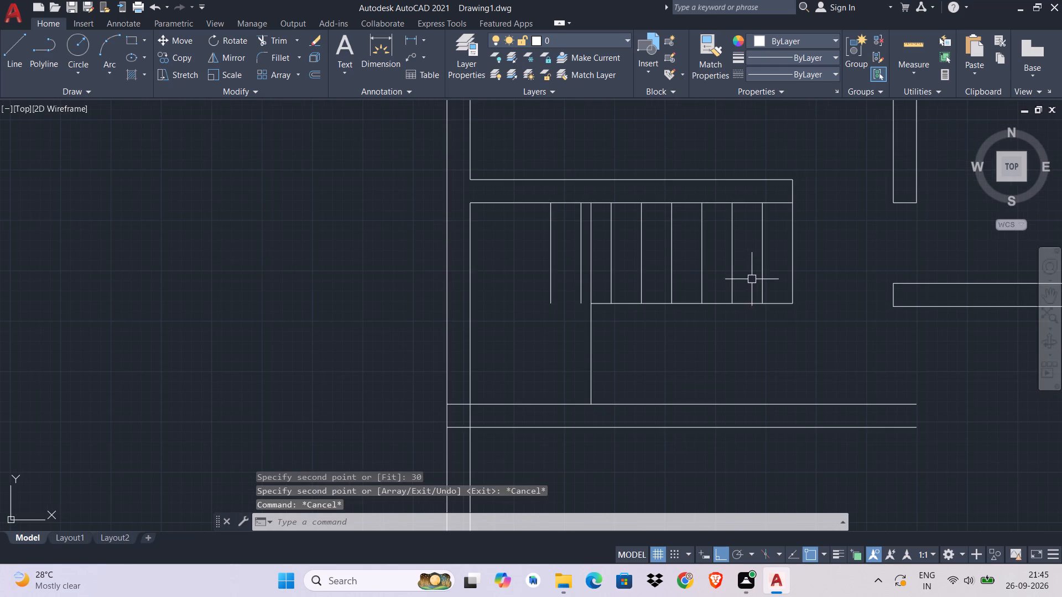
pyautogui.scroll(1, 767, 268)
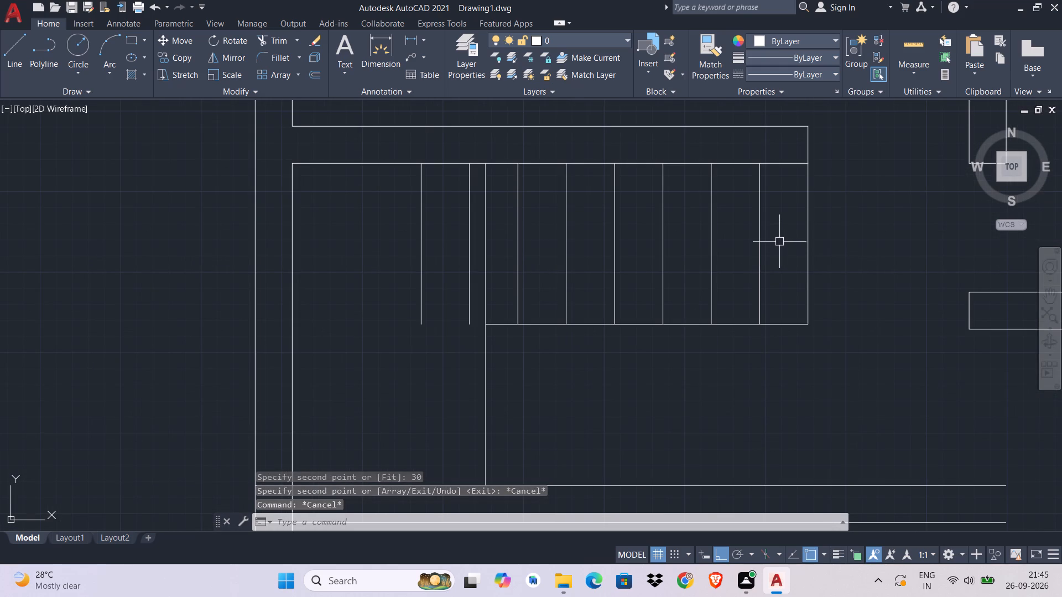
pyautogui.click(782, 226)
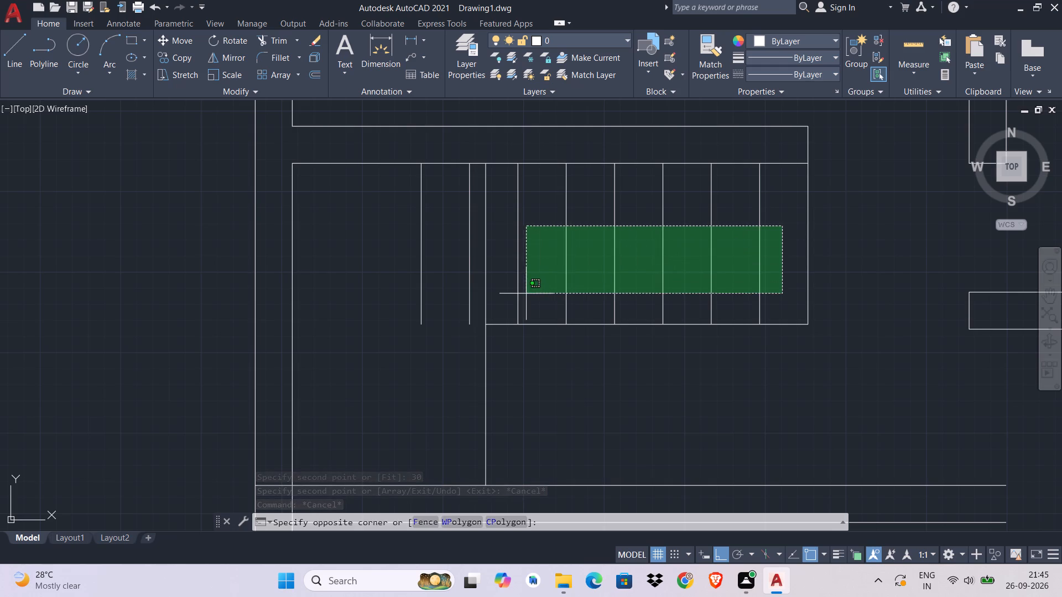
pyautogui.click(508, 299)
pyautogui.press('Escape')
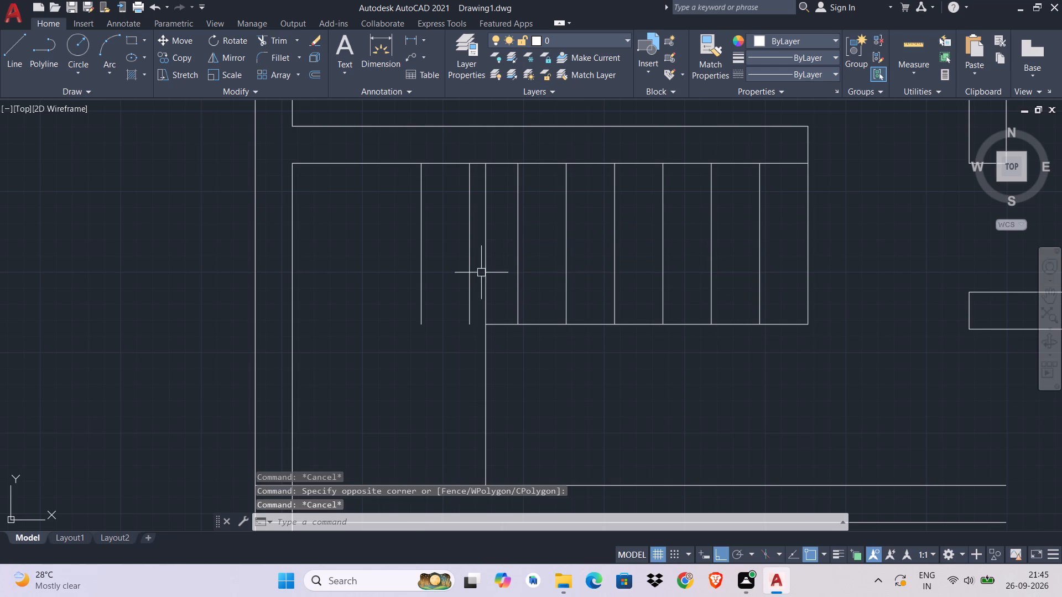
# Erase all the arrayed tread lines, including the two beyond the stair's left-hand vertical line, keeping the flight's outline.
pyautogui.click(478, 274)
pyautogui.click(410, 321)
pyautogui.press('Delete')
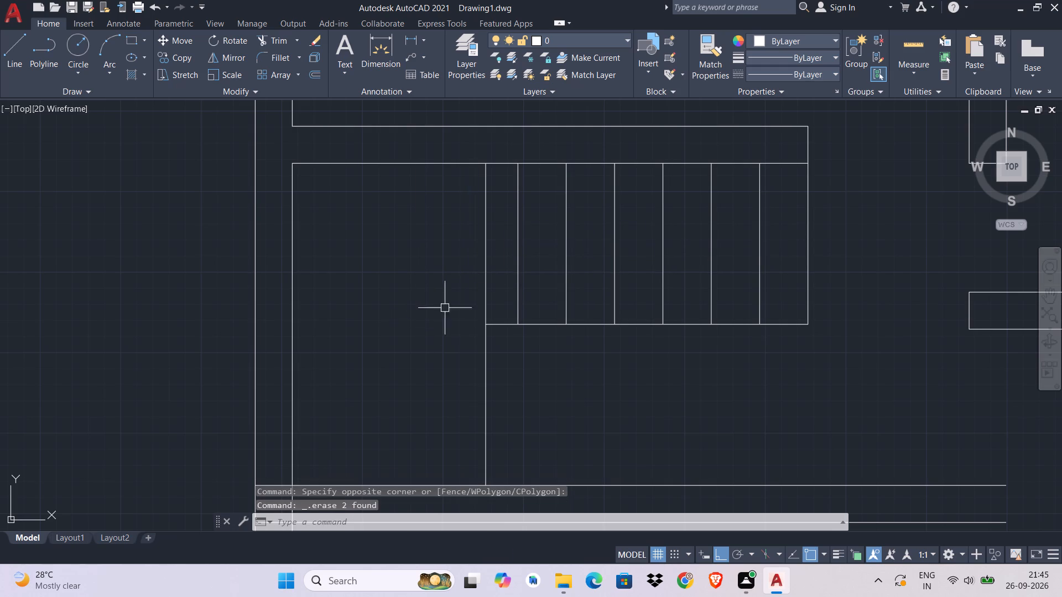
pyautogui.click(774, 255)
pyautogui.click(504, 303)
pyautogui.press('Delete')
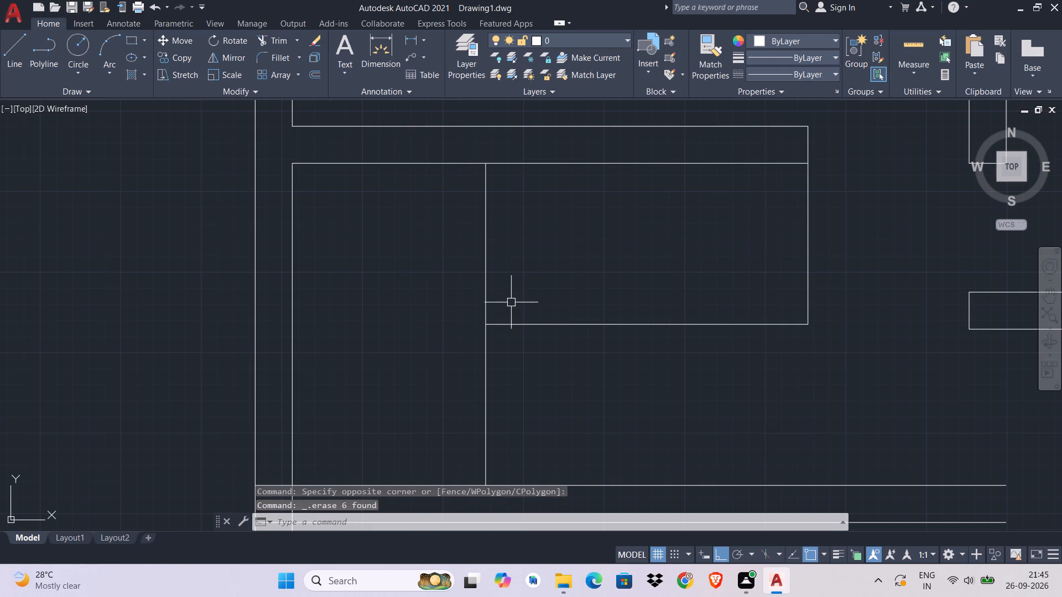
# Copy the upper flight's right-hand vertical line leftward as an array of 9 items, picking a freehand spacing that fits inside the flight.
pyautogui.press('c')
pyautogui.write('O')
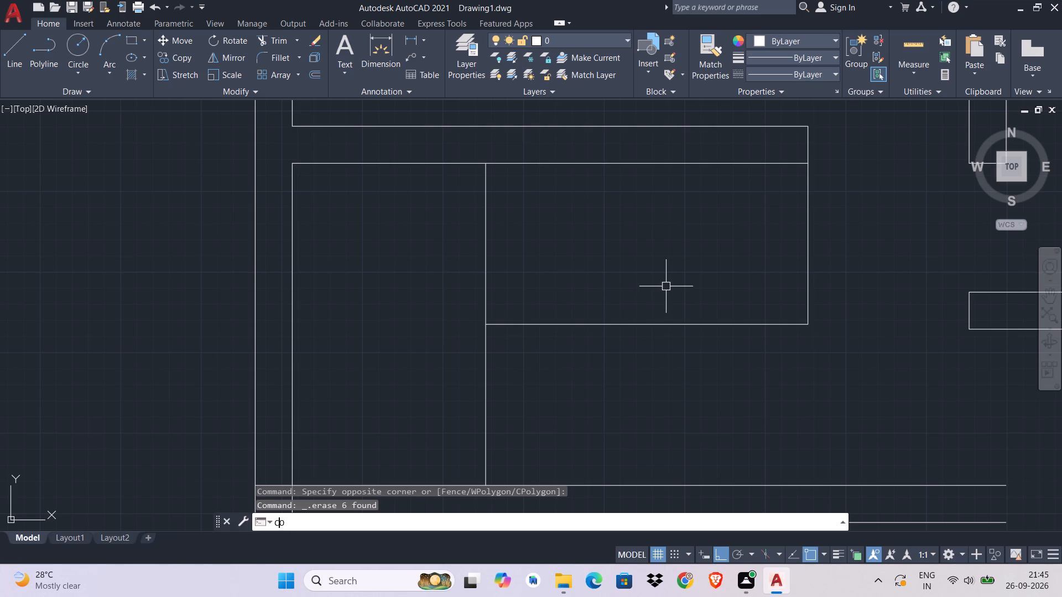
pyautogui.press('space')
pyautogui.click(805, 286)
pyautogui.press('Return')
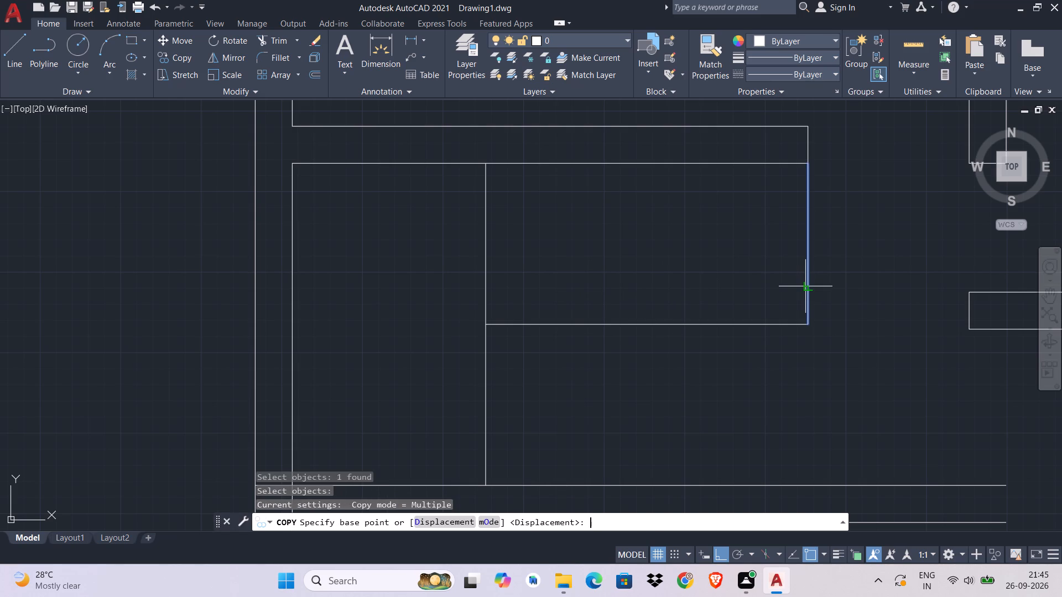
pyautogui.click(808, 326)
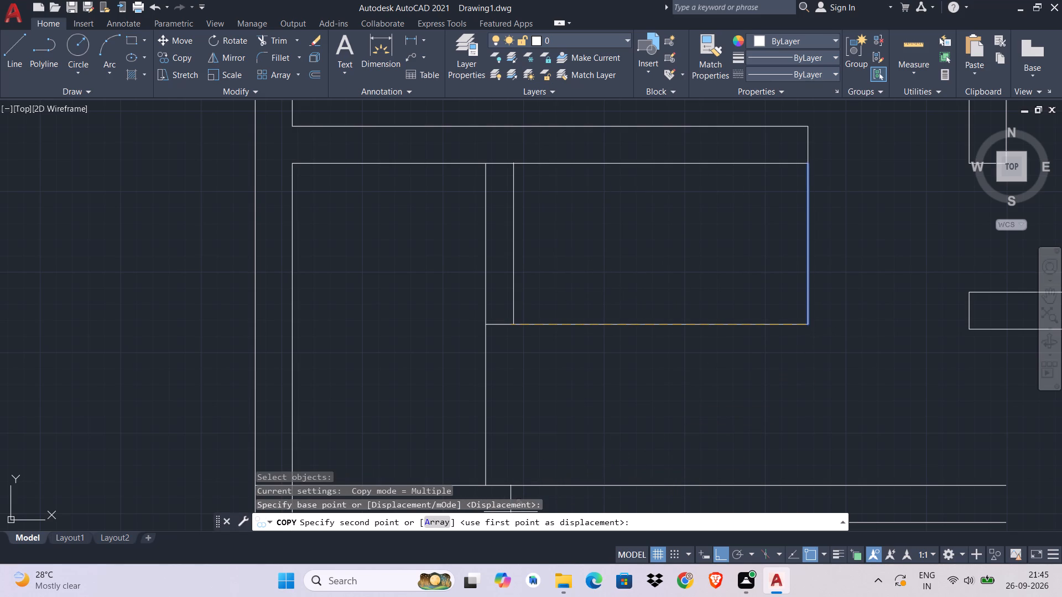
pyautogui.click(433, 521)
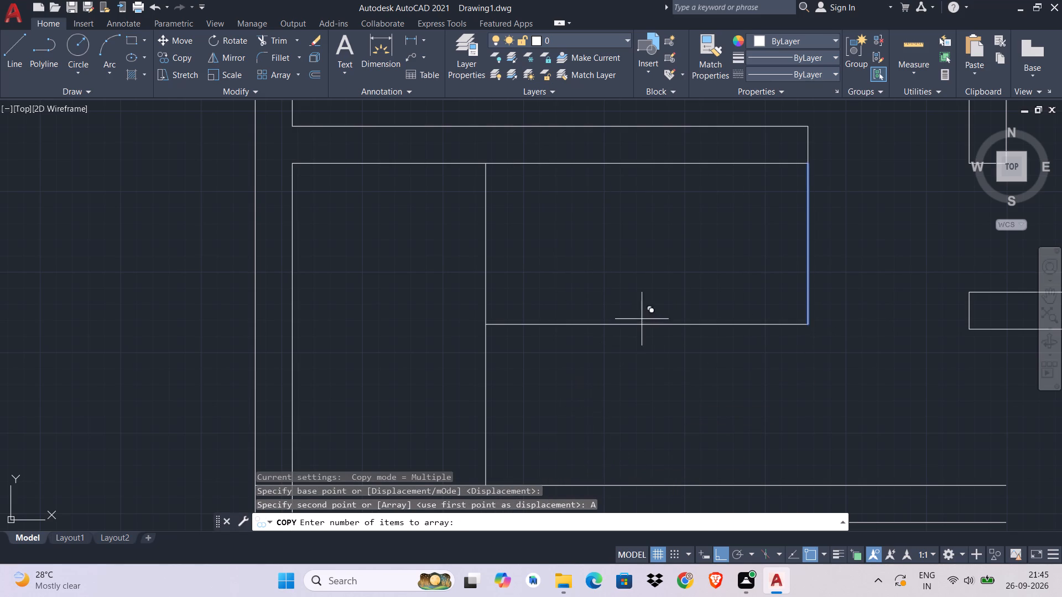
pyautogui.write('9')
pyautogui.press('space')
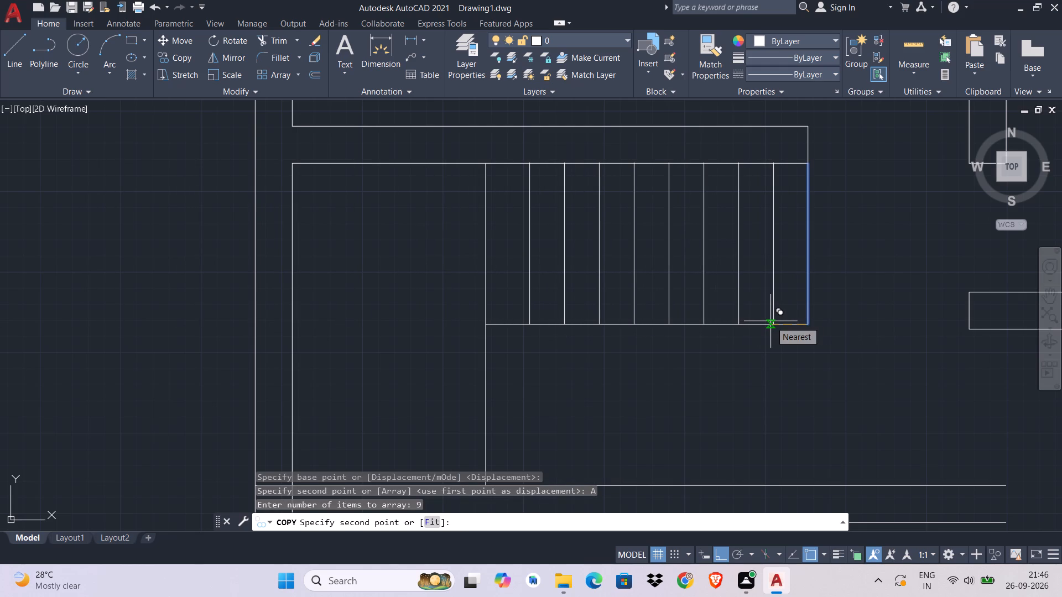
pyautogui.click(769, 321)
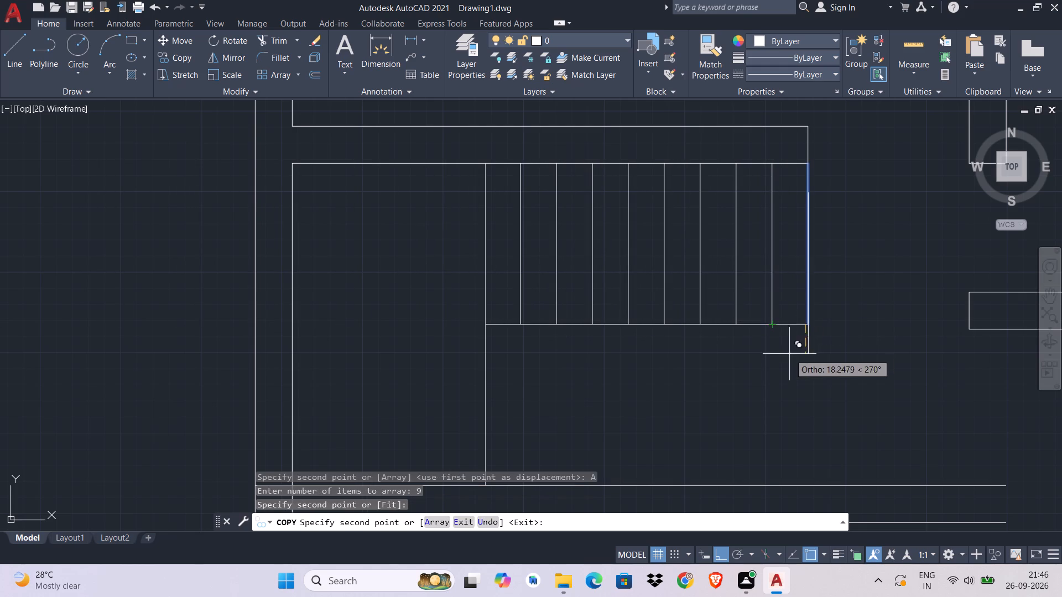
pyautogui.moveTo(789, 350); pyautogui.dragTo(800, 264, button='middle')
pyautogui.press('Escape')
pyautogui.press('Escape')
pyautogui.press('Escape')
pyautogui.press('Escape')
pyautogui.press('Escape')
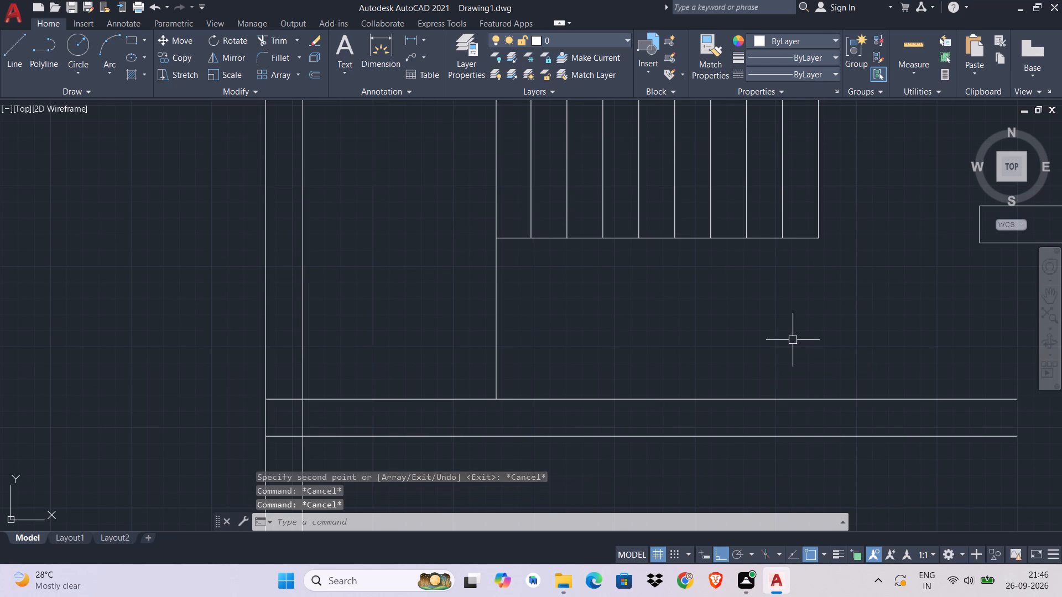
pyautogui.press('Escape')
pyautogui.moveTo(747, 333); pyautogui.dragTo(809, 409, button='middle')
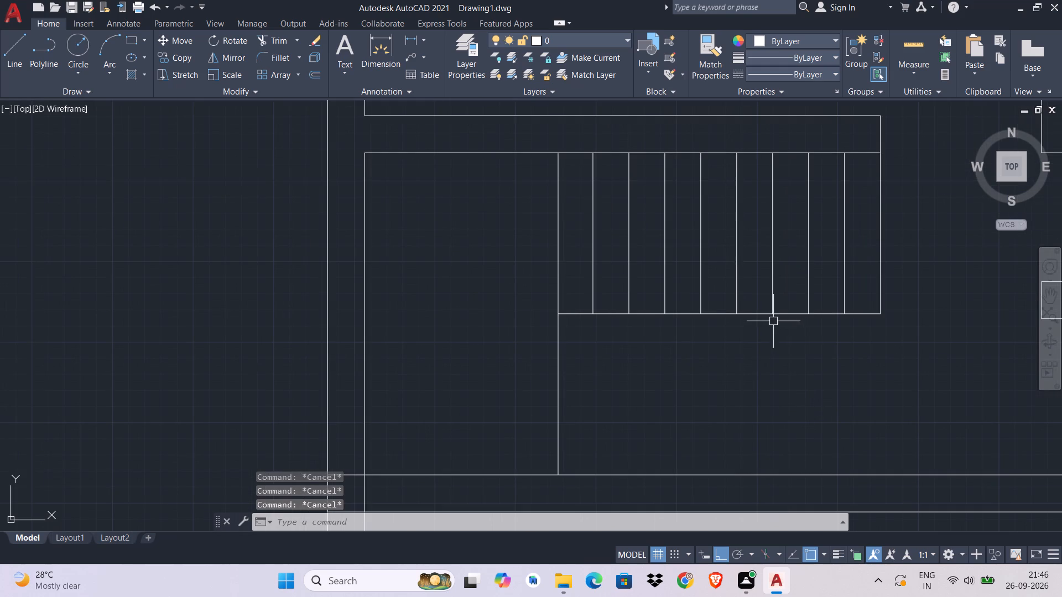
pyautogui.press('Escape')
pyautogui.press('Escape')
pyautogui.press('Escape')
pyautogui.moveTo(771, 320); pyautogui.dragTo(771, 305, button='middle')
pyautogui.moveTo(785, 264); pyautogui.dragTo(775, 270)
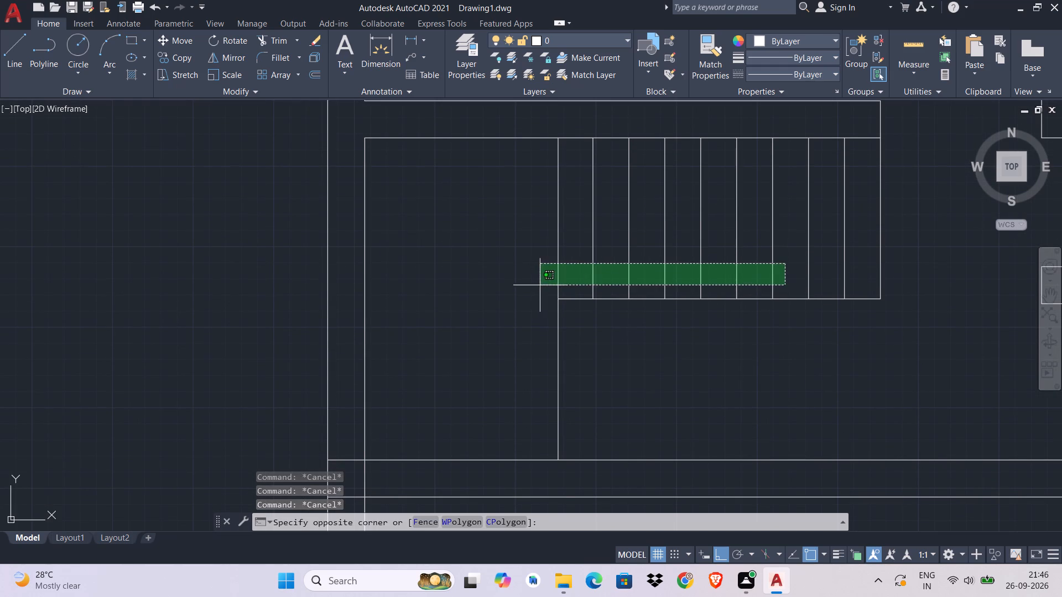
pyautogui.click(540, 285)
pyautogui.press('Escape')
# Trim the stair's left-hand vertical line below the horizontal dividing line.
pyautogui.press('t')
pyautogui.press('r')
pyautogui.press('space')
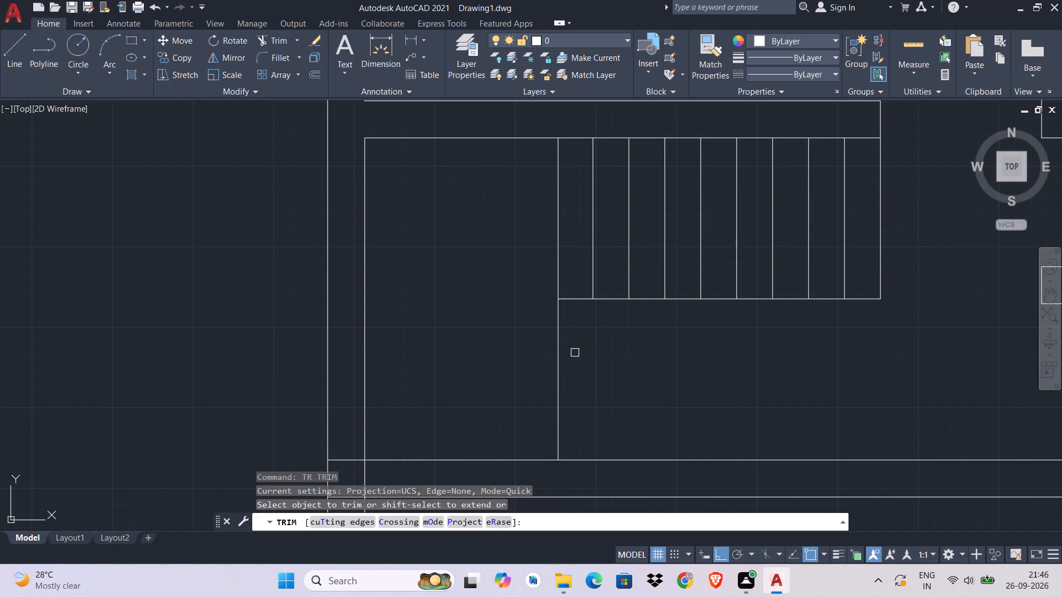
pyautogui.click(578, 354)
pyautogui.click(516, 386)
pyautogui.press('Escape')
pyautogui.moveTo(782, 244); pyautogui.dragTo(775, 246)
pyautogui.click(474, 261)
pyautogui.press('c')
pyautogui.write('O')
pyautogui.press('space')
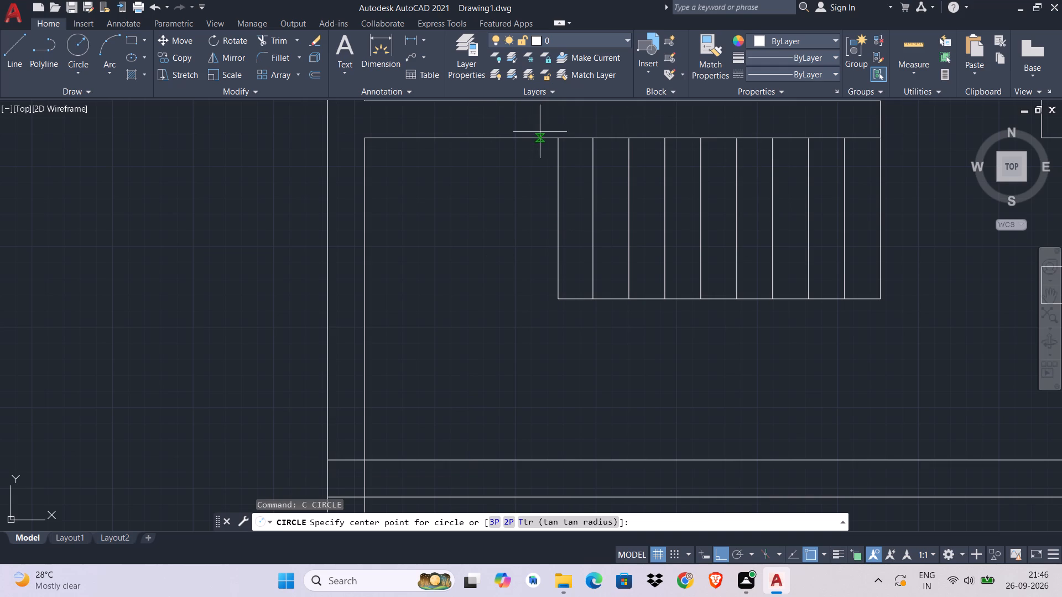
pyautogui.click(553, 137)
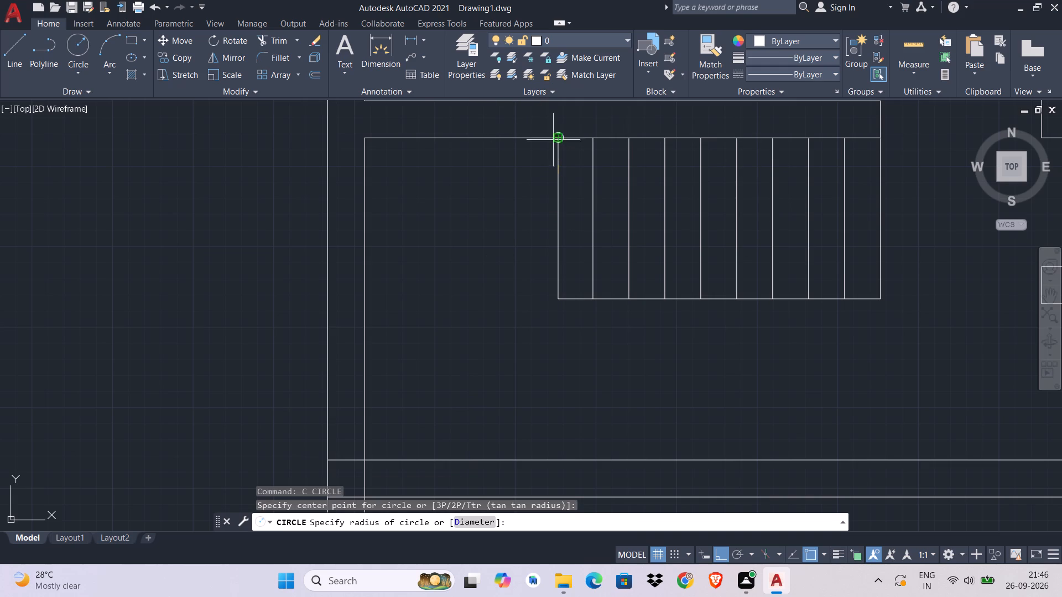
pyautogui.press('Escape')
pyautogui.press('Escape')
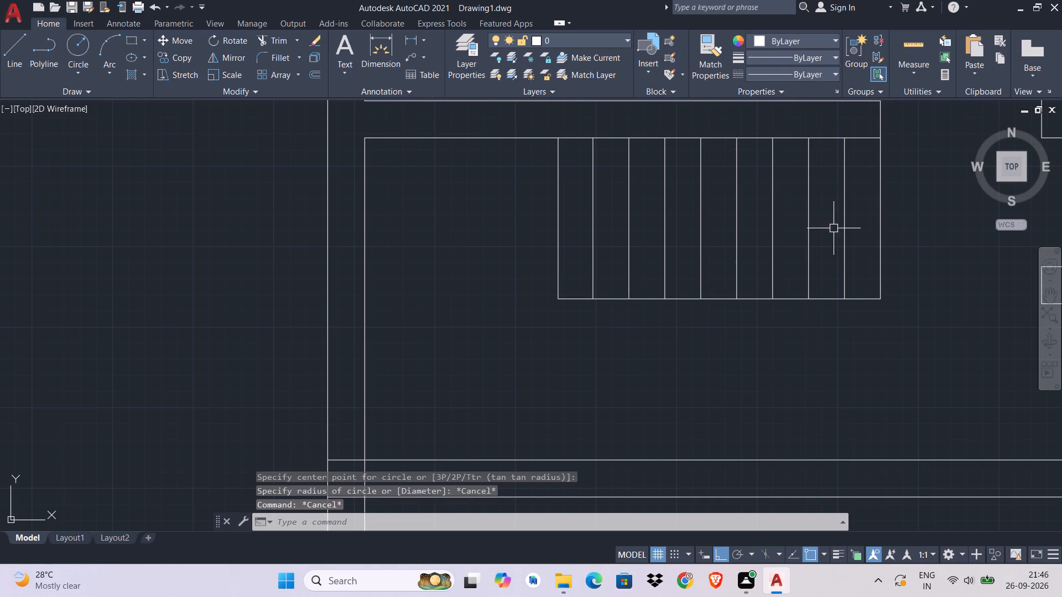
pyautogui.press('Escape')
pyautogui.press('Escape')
# Copy the seven leftmost vertical lines of the upper flight straight down, from their top end to the dividing line, forming the lower flight.
pyautogui.click(790, 202)
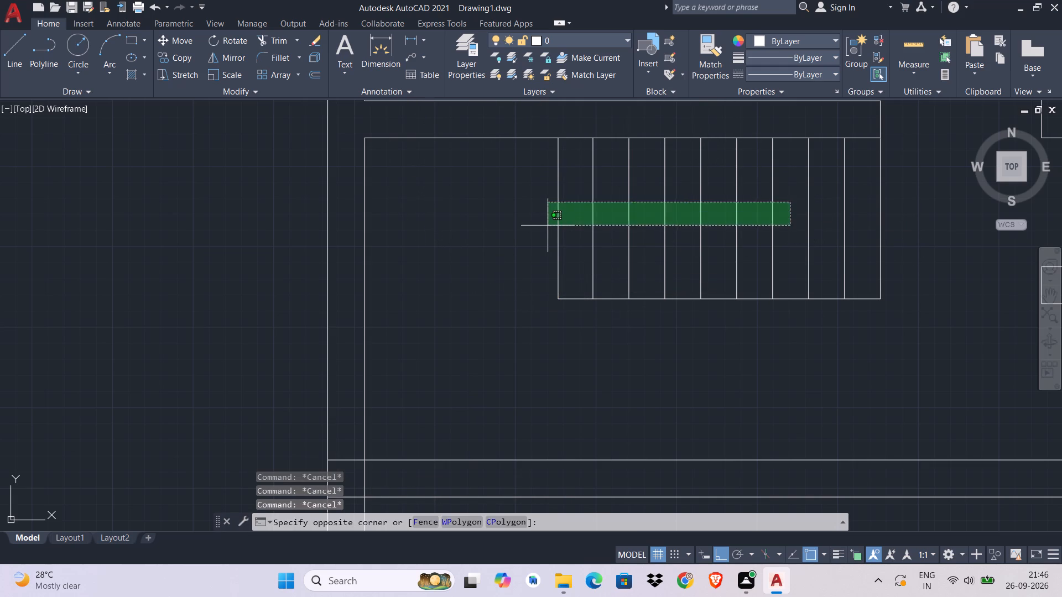
pyautogui.click(547, 226)
pyautogui.press('c')
pyautogui.press('o')
pyautogui.press('space')
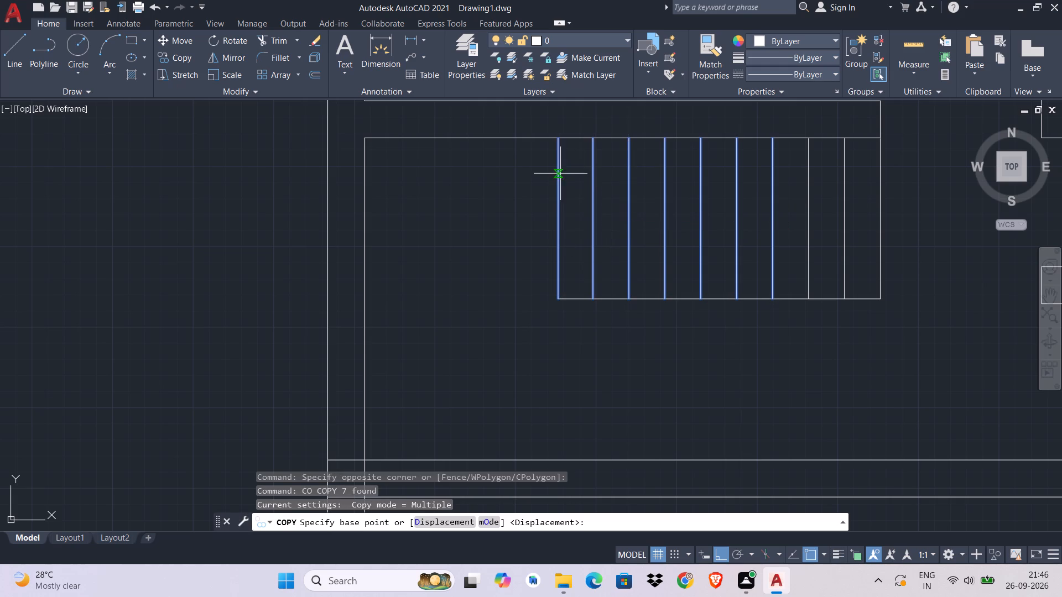
pyautogui.click(556, 139)
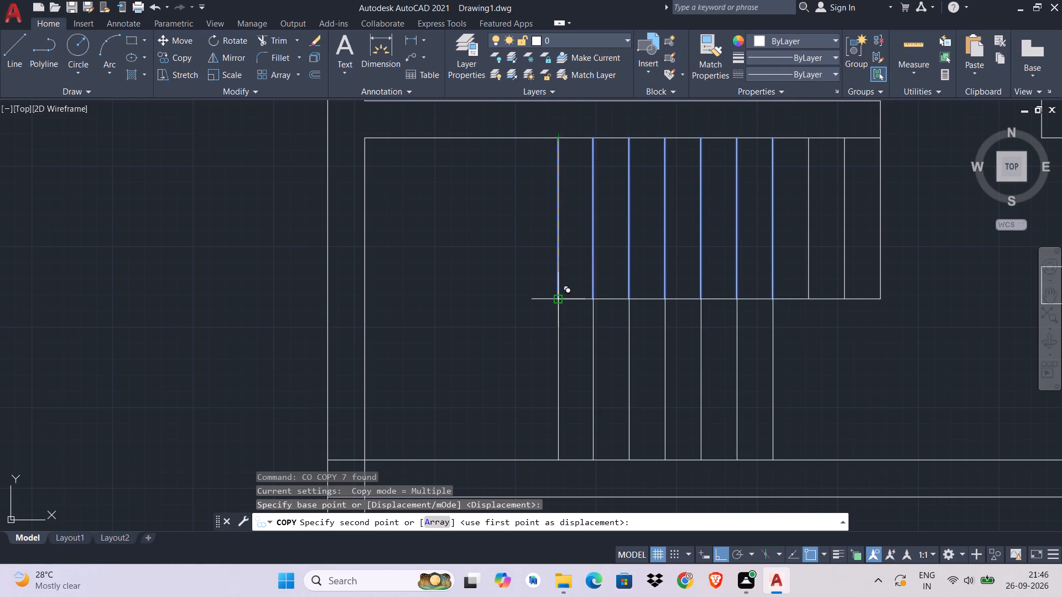
pyautogui.click(558, 297)
pyautogui.moveTo(680, 311); pyautogui.dragTo(692, 203, button='middle')
pyautogui.press('Escape')
pyautogui.press('Escape')
pyautogui.press('Escape')
pyautogui.press('Escape')
pyautogui.press('Escape')
pyautogui.press('Escape')
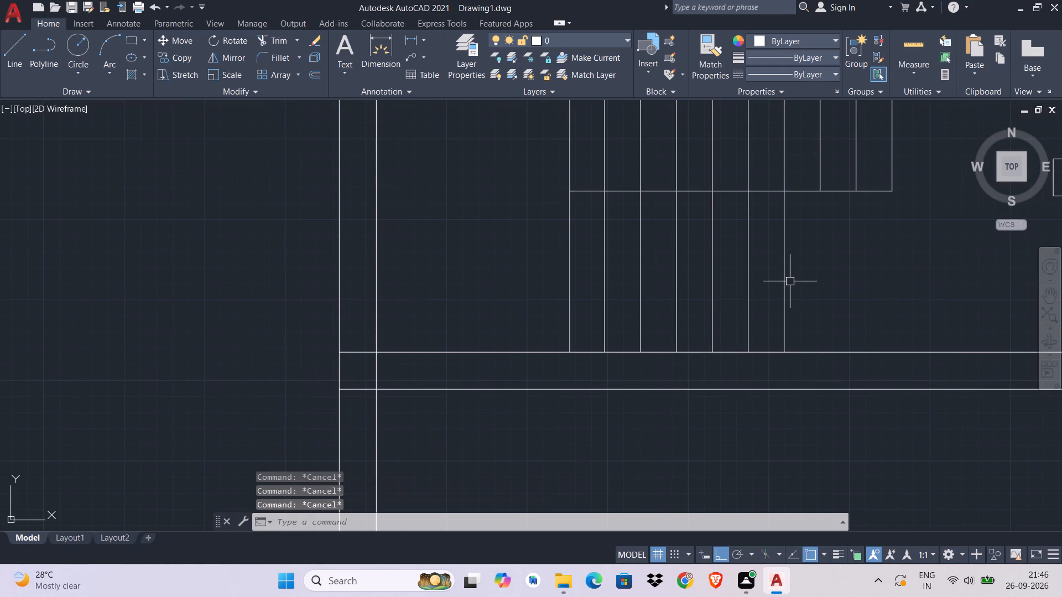
# Trim the overlapping lines where the wall below the stairs meets the left outer wall so the junction is open.
pyautogui.scroll(-1, 740, 286)
pyautogui.moveTo(740, 286); pyautogui.dragTo(775, 301, button='middle')
pyautogui.scroll(-1, 773, 299)
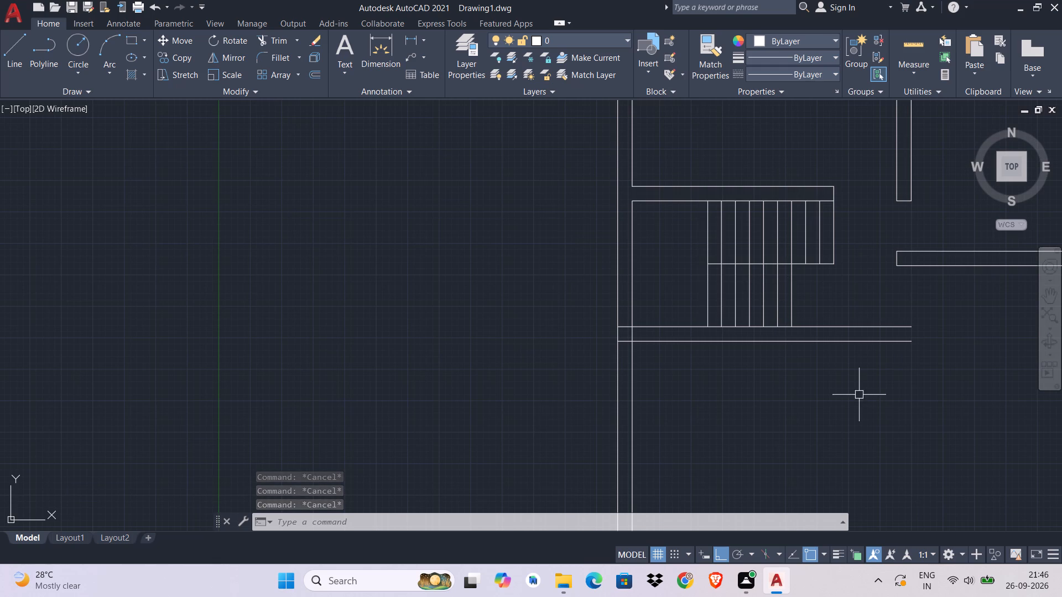
pyautogui.moveTo(628, 381); pyautogui.dragTo(652, 392, button='middle')
pyautogui.press('Escape')
pyautogui.press('Escape')
pyautogui.press('t')
pyautogui.write('R')
pyautogui.press('space')
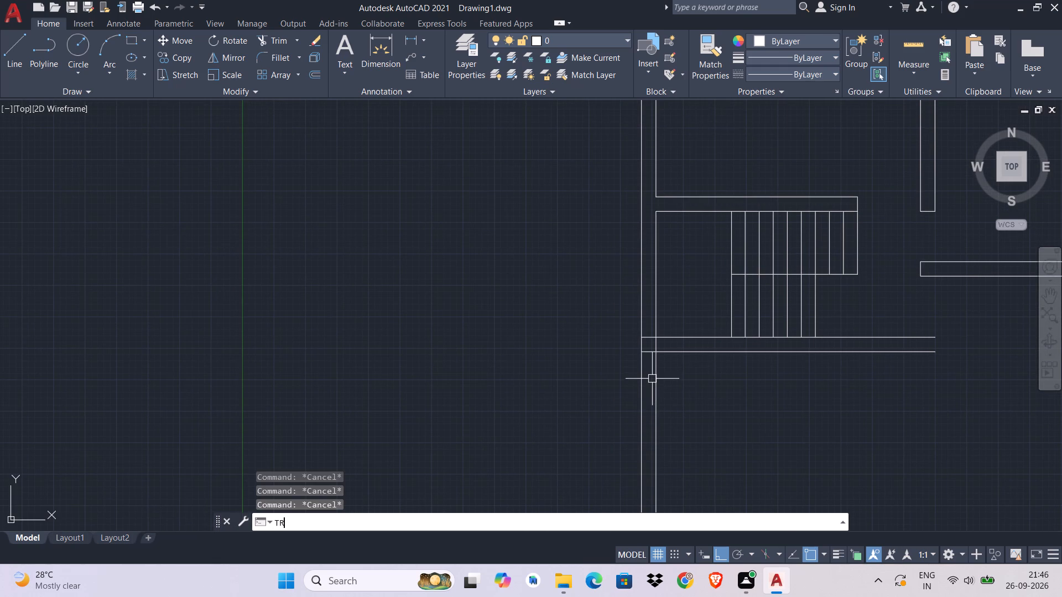
pyautogui.scroll(4, 655, 338)
pyautogui.click(644, 323)
pyautogui.click(631, 523)
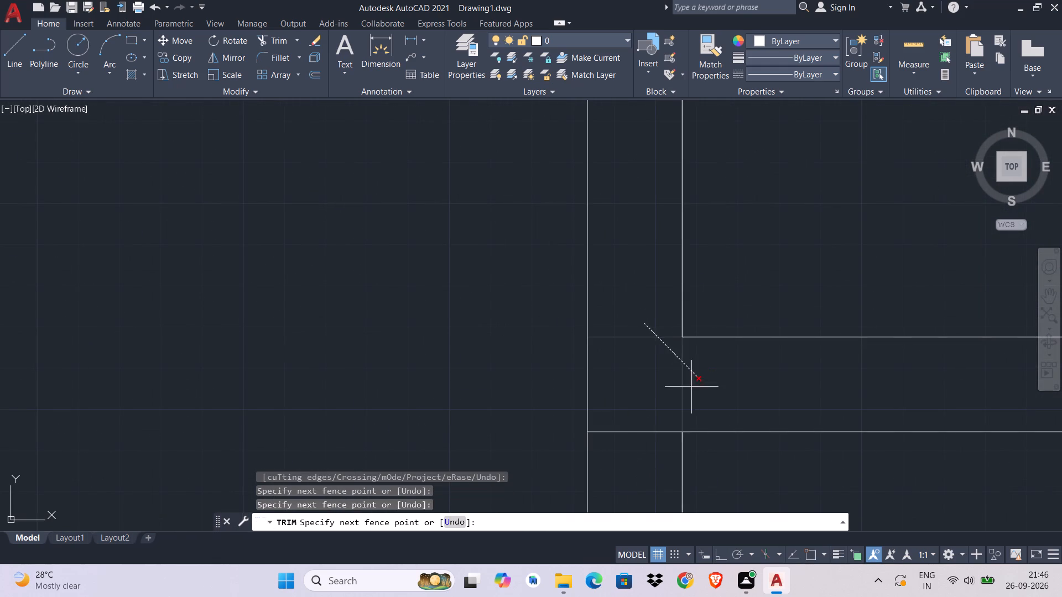
pyautogui.click(615, 457)
pyautogui.click(680, 383)
pyautogui.scroll(-3, 692, 419)
pyautogui.moveTo(692, 421); pyautogui.dragTo(579, 255, button='middle')
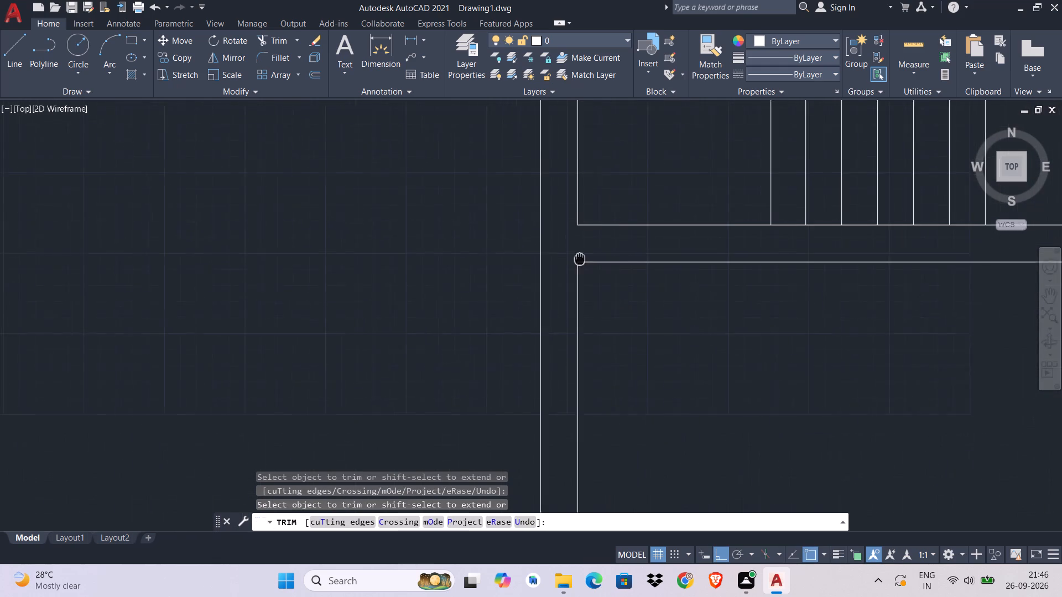
pyautogui.moveTo(579, 255); pyautogui.dragTo(577, 253, button='middle')
pyautogui.scroll(-3, 575, 299)
pyautogui.press('Escape')
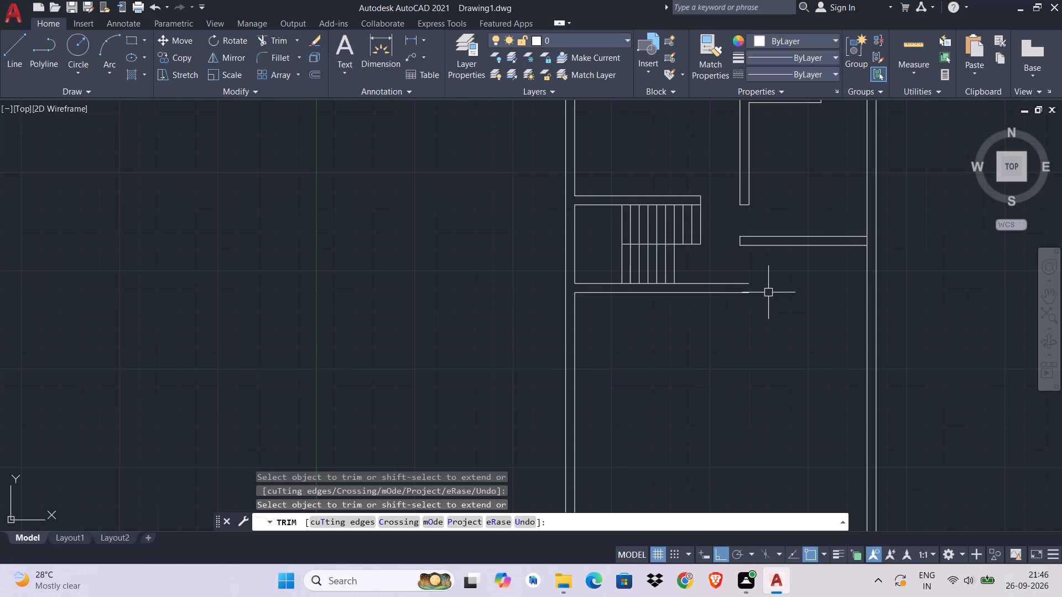
pyautogui.press('Escape')
pyautogui.press('Escape')
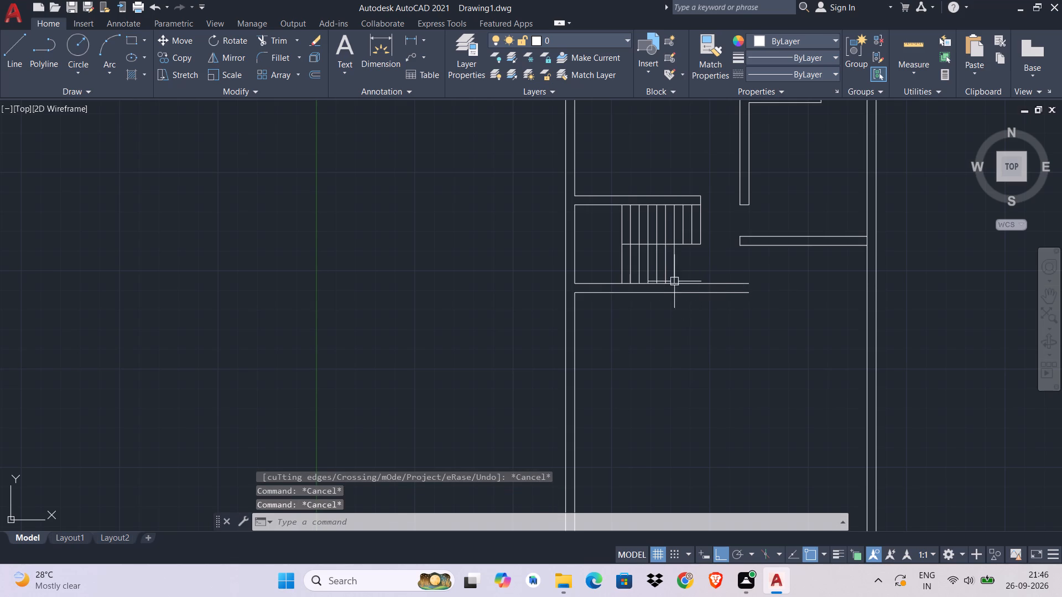
# Draw a short vertical line across the lower wall's thickness from the bottom end of the lower flight's rightmost tread line.
pyautogui.press('l')
pyautogui.press('space')
pyautogui.scroll(1, 648, 281)
pyautogui.scroll(-1, 651, 281)
pyautogui.scroll(2, 655, 282)
pyautogui.click(705, 281)
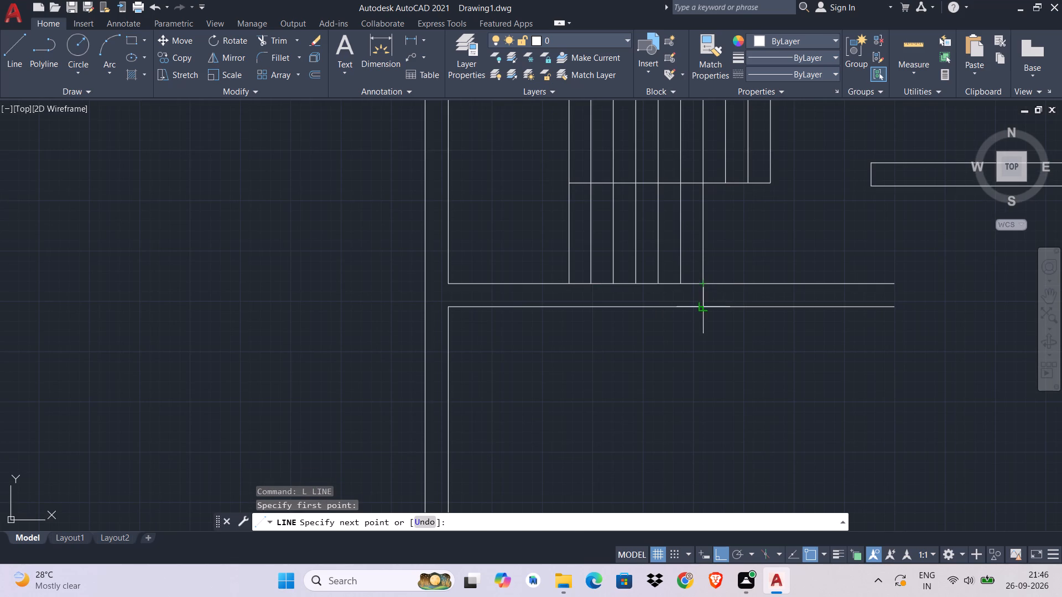
pyautogui.click(705, 305)
pyautogui.press('Escape')
# Trim both lines of the wall below the stairs to the right of the new short closing line.
pyautogui.write('TR')
pyautogui.press('space')
pyautogui.click(758, 253)
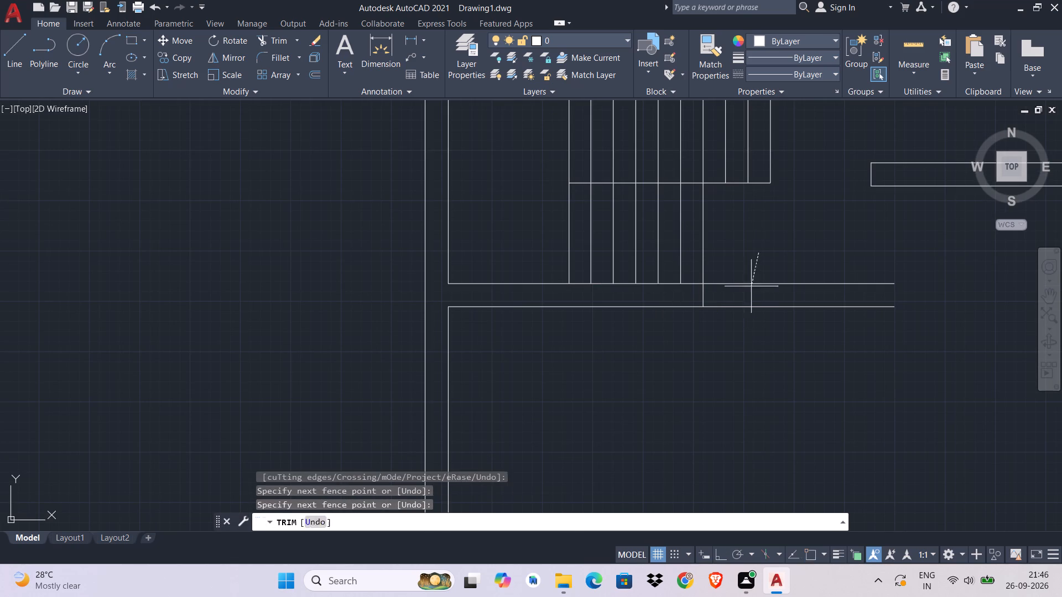
pyautogui.click(748, 366)
pyautogui.scroll(-1, 759, 362)
pyautogui.moveTo(748, 357); pyautogui.dragTo(652, 305, button='middle')
pyautogui.press('Escape')
pyautogui.press('Escape')
pyautogui.press('Escape')
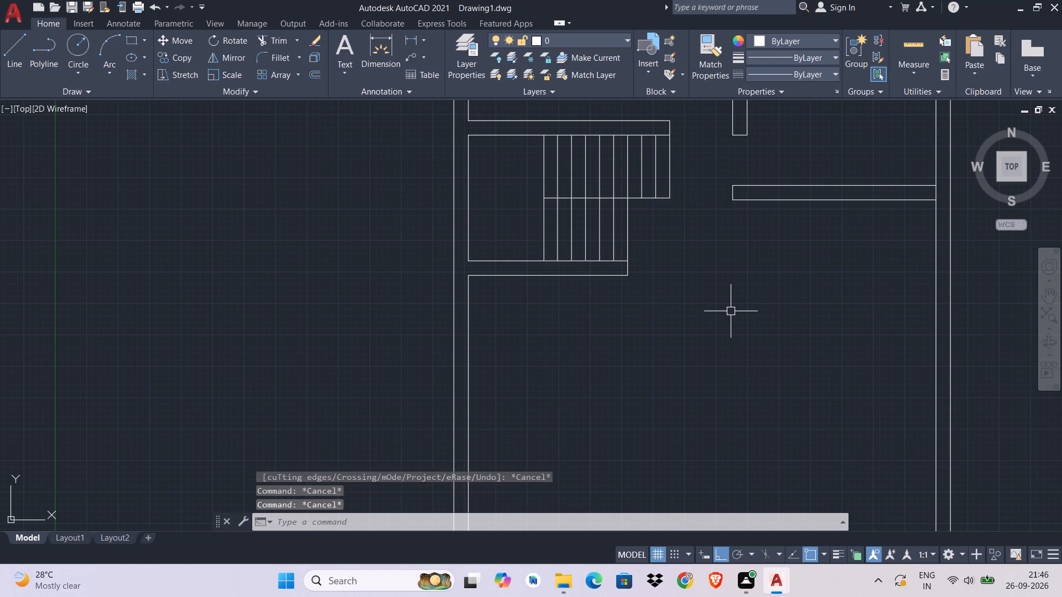
pyautogui.press('Escape')
pyautogui.press('Escape')
pyautogui.press('Escape')
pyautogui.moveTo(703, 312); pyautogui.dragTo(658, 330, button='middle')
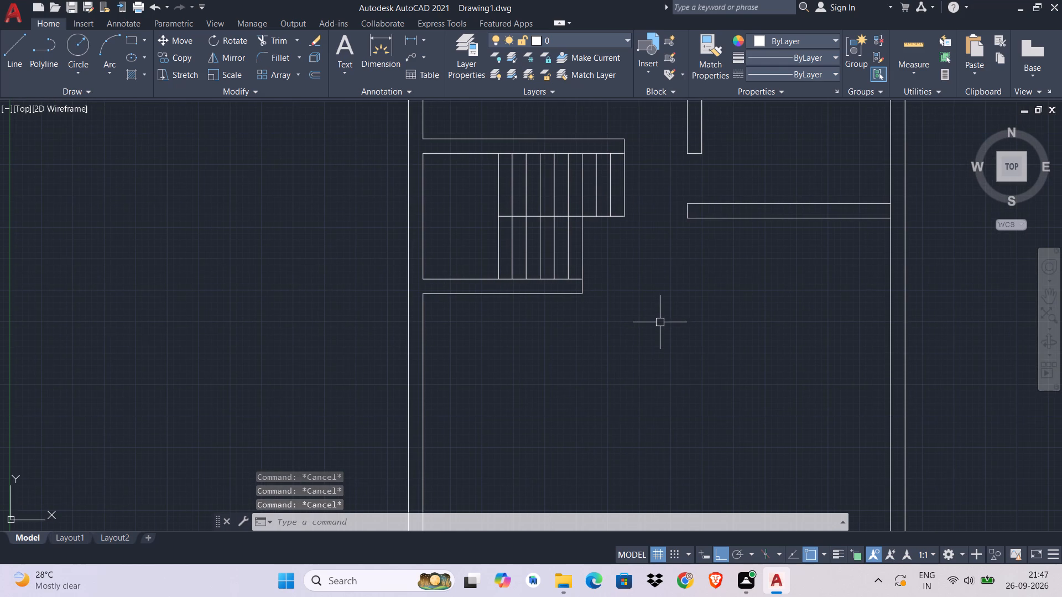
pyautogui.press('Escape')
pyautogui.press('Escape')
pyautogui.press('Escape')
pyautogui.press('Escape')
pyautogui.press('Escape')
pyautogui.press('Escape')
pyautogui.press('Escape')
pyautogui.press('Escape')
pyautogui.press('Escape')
# Offset the inner line of the left outer wall below the stairs 320 to the right.
pyautogui.write('O')
pyautogui.press('space')
pyautogui.write('320')
pyautogui.press('space')
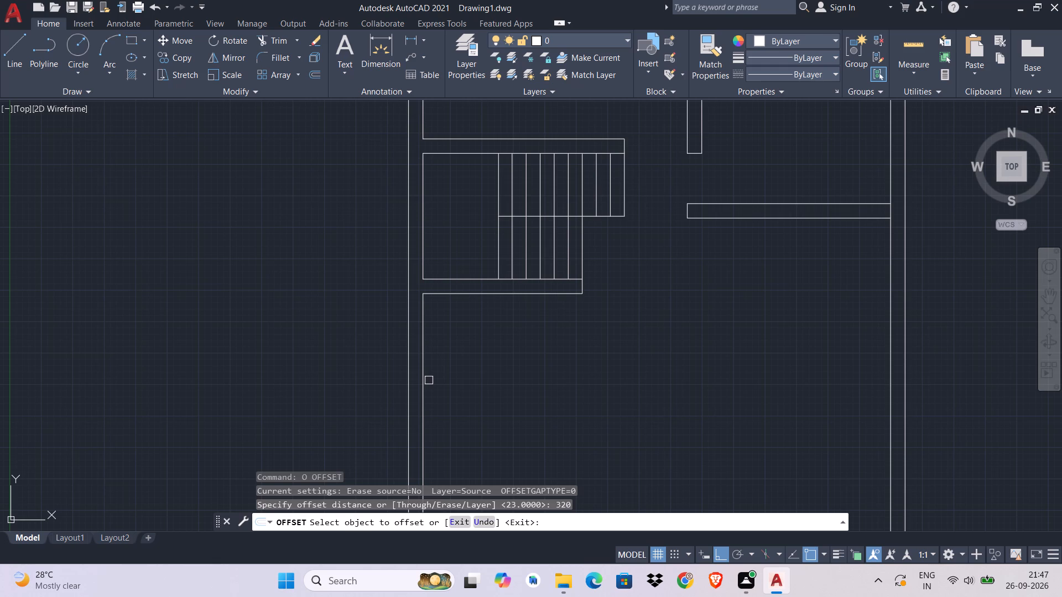
pyautogui.click(424, 380)
pyautogui.click(737, 379)
pyautogui.moveTo(732, 380); pyautogui.dragTo(767, 324, button='middle')
pyautogui.click(723, 372)
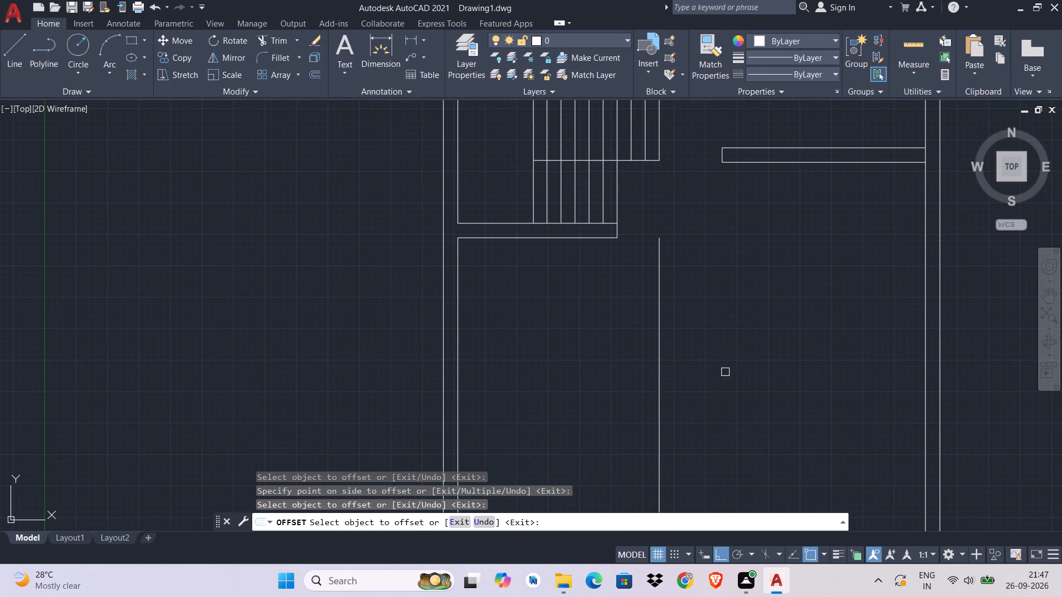
pyautogui.press('Escape')
pyautogui.press('Escape')
pyautogui.press('Escape')
pyautogui.press('Escape')
pyautogui.press('Escape')
# Offset the lower line of the wall below the stairs 320 downward.
pyautogui.press('o')
pyautogui.press('space')
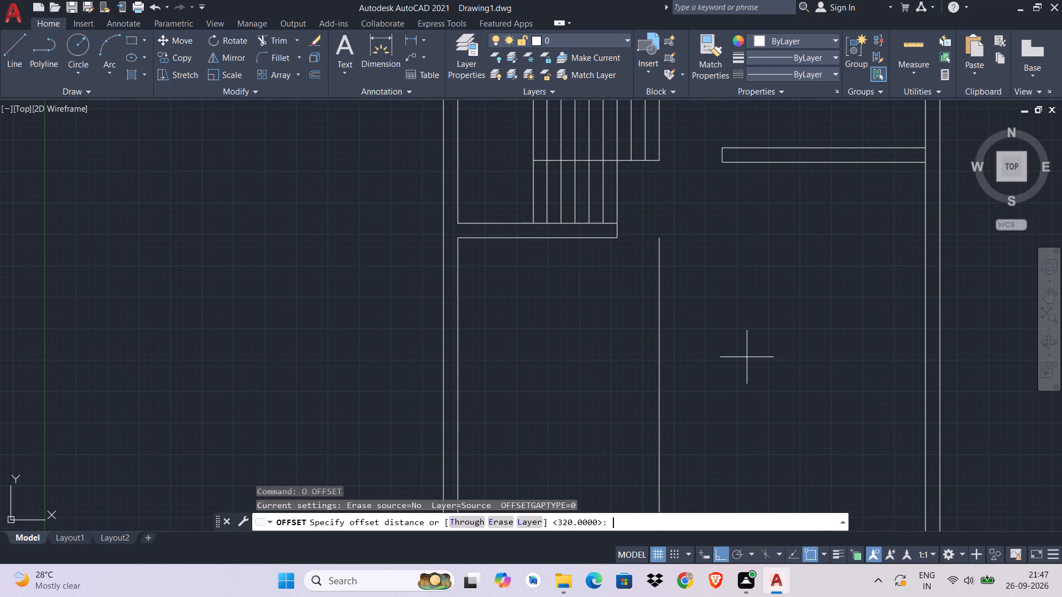
pyautogui.write('320')
pyautogui.press('space')
pyautogui.click(569, 242)
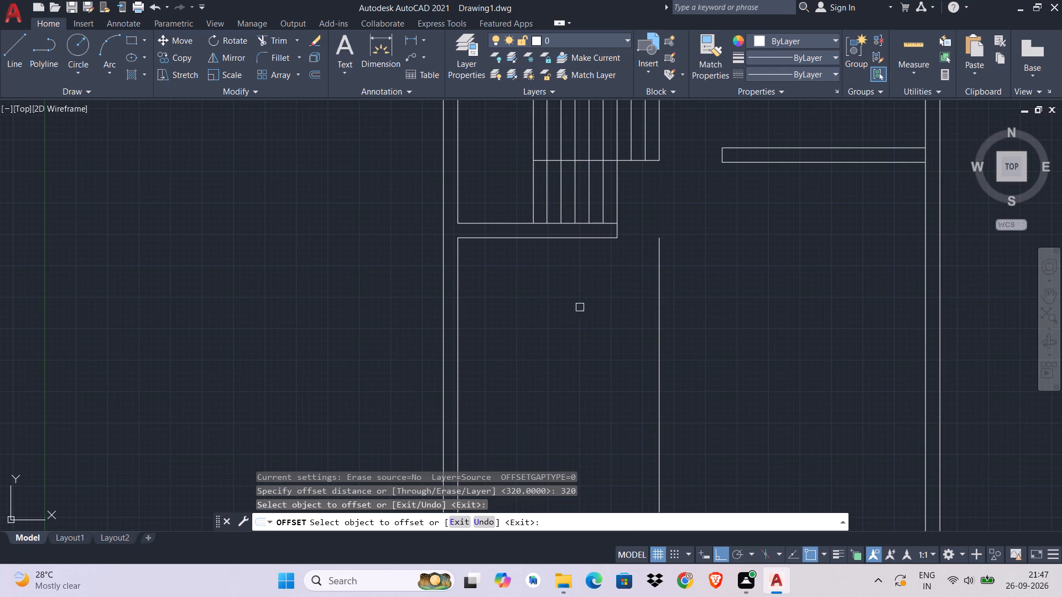
pyautogui.click(560, 237)
pyautogui.moveTo(551, 355); pyautogui.dragTo(574, 254, button='middle')
pyautogui.click(567, 318)
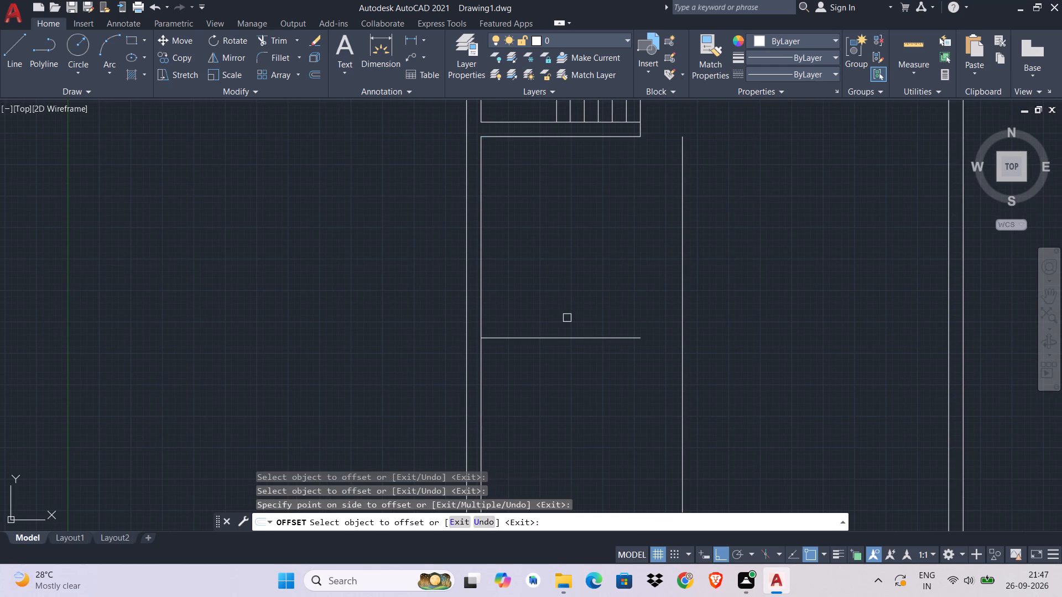
pyautogui.press('Escape')
pyautogui.press('Escape')
pyautogui.press('Escape')
# Extend the new horizontal line to the right until it meets the new vertical line.
pyautogui.write('EX')
pyautogui.press('space')
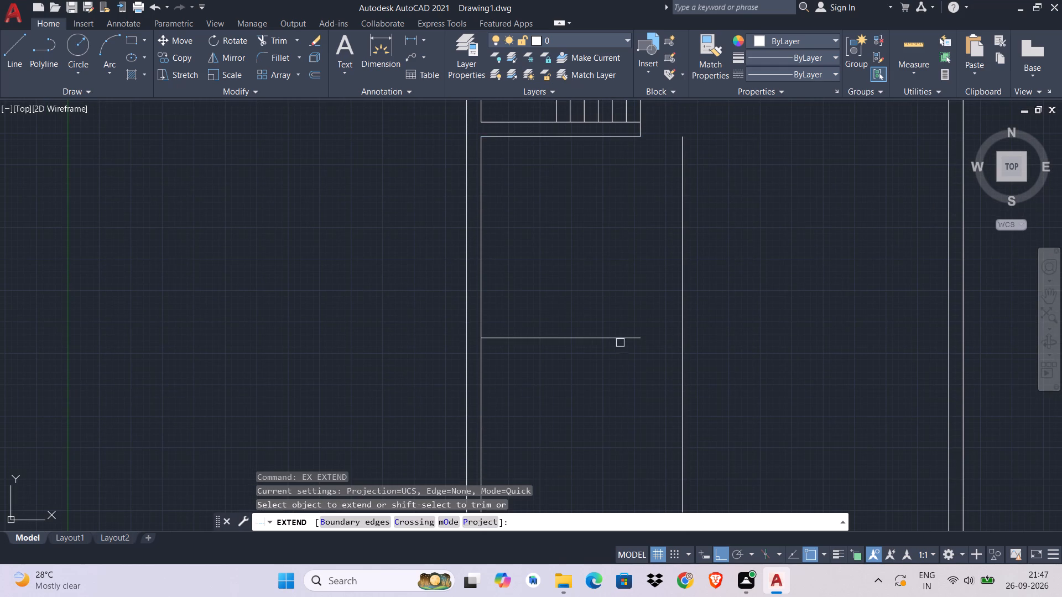
pyautogui.click(621, 333)
pyautogui.click(615, 347)
pyautogui.moveTo(648, 401); pyautogui.dragTo(653, 367, button='middle')
pyautogui.press('Escape')
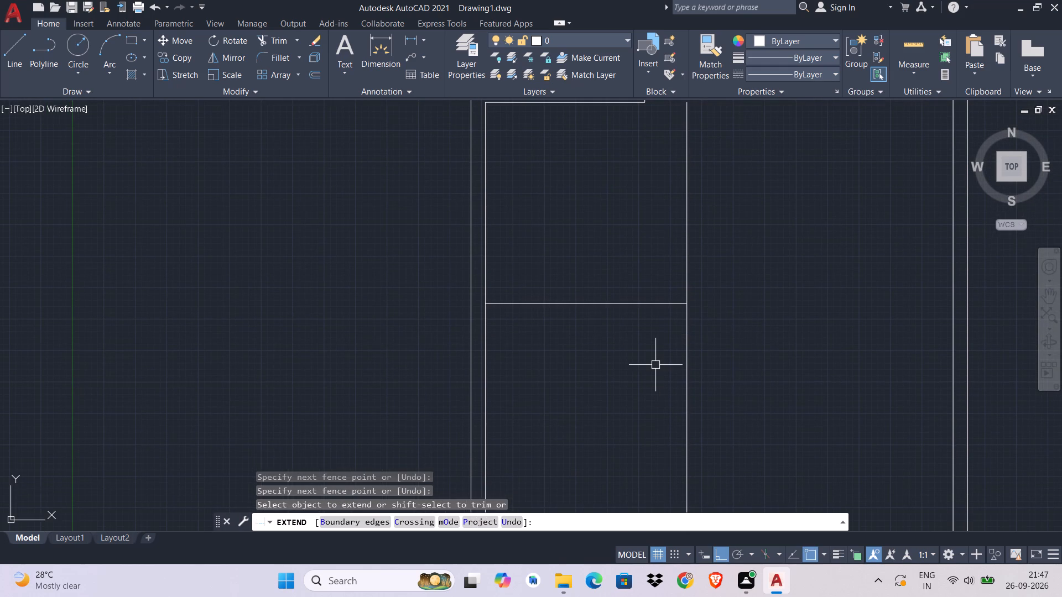
pyautogui.press('Escape')
pyautogui.press('Escape')
# Trim the new vertical line below its junction with the new horizontal line.
pyautogui.write('TR')
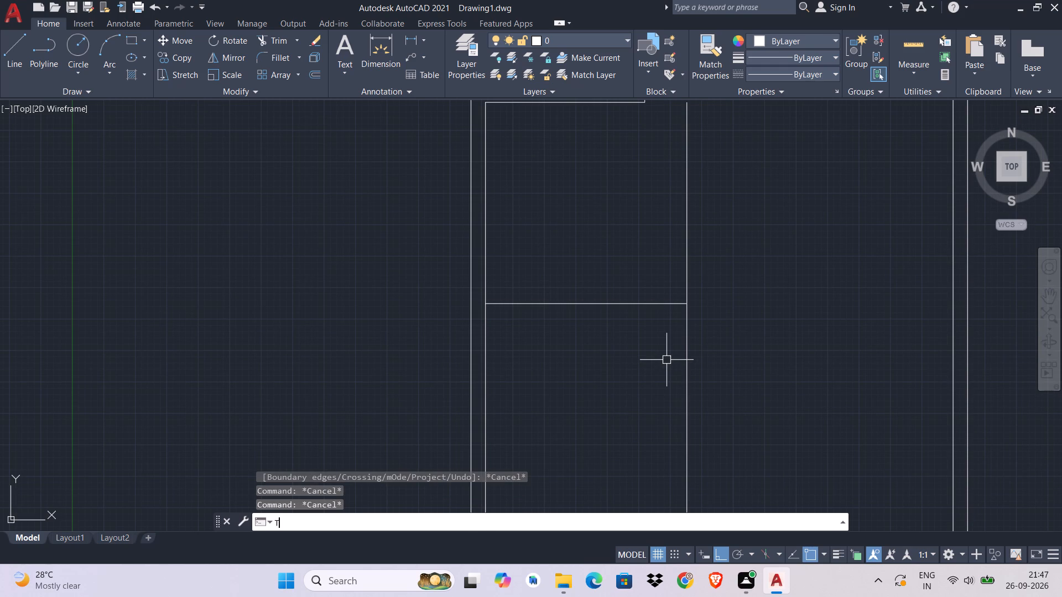
pyautogui.press('space')
pyautogui.click(685, 360)
pyautogui.press('Escape')
pyautogui.press('Escape')
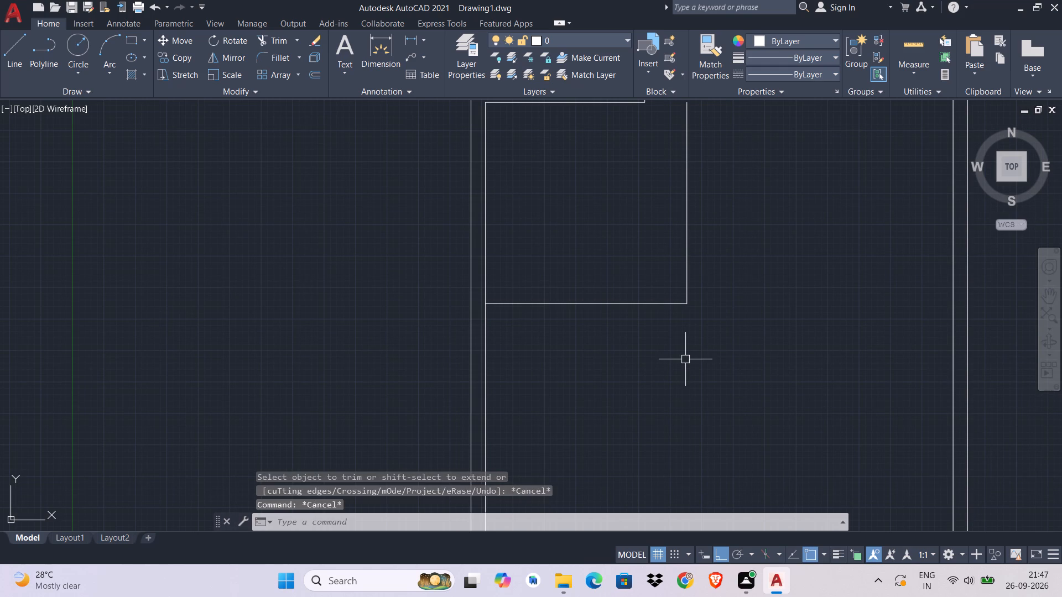
# Offset the new room's vertical line 23 to the right and its bottom line 23 downward to give the walls thickness.
pyautogui.write('O')
pyautogui.press('space')
pyautogui.press('Escape')
pyautogui.write('O 23')
pyautogui.press('space')
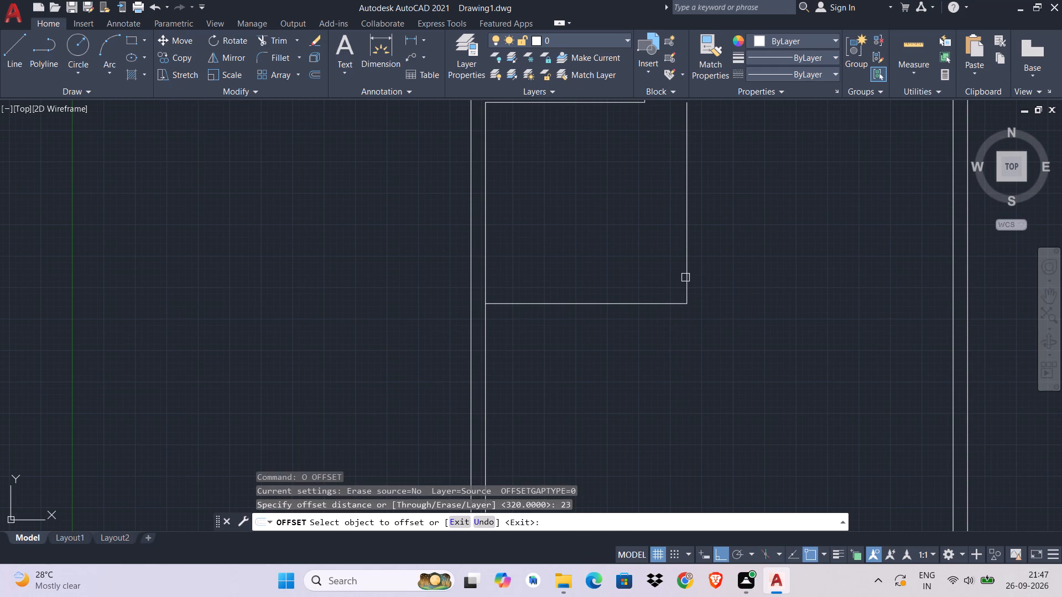
pyautogui.click(685, 277)
pyautogui.click(719, 281)
pyautogui.click(616, 306)
pyautogui.click(591, 395)
pyautogui.moveTo(629, 370); pyautogui.dragTo(628, 404, button='middle')
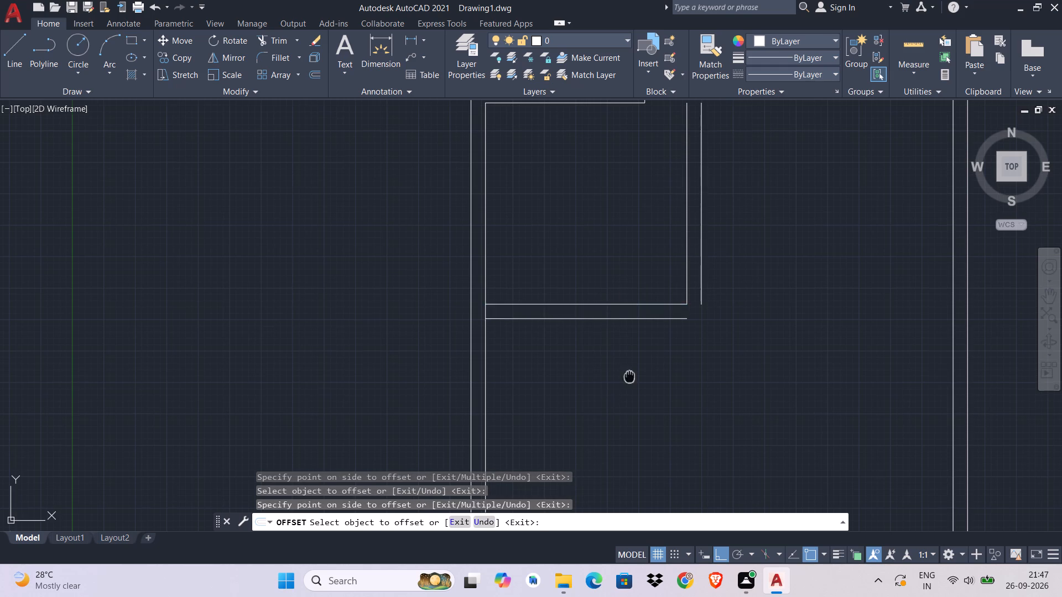
pyautogui.moveTo(628, 404); pyautogui.dragTo(624, 472, button='middle')
pyautogui.press('Escape')
pyautogui.press('Escape')
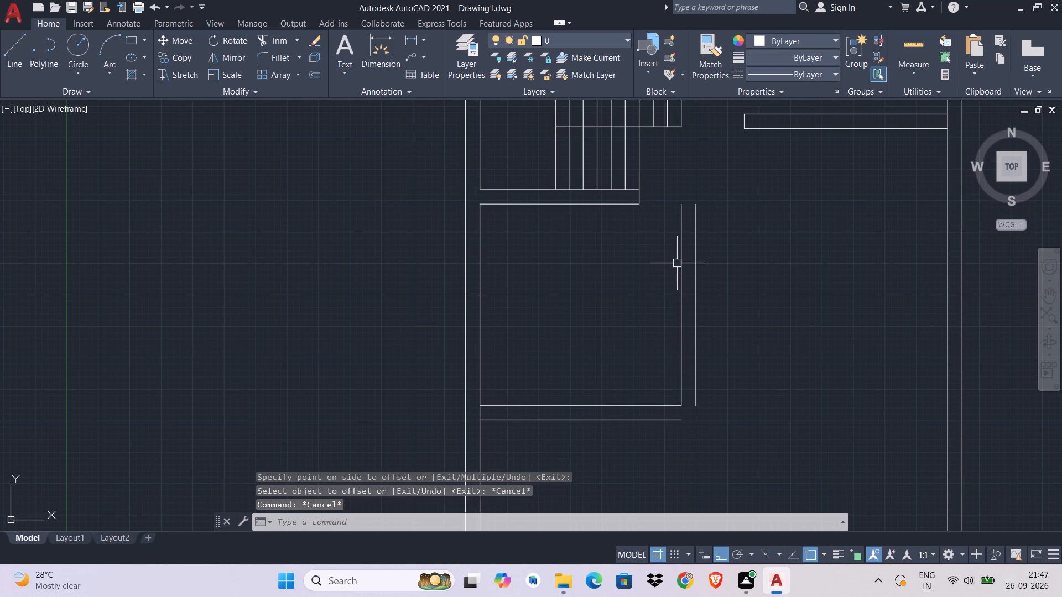
# Draw a horizontal line from the stair wall's upper end corner rightward past the new room's two vertical wall lines.
pyautogui.scroll(2, 653, 159)
pyautogui.press('l')
pyautogui.press('space')
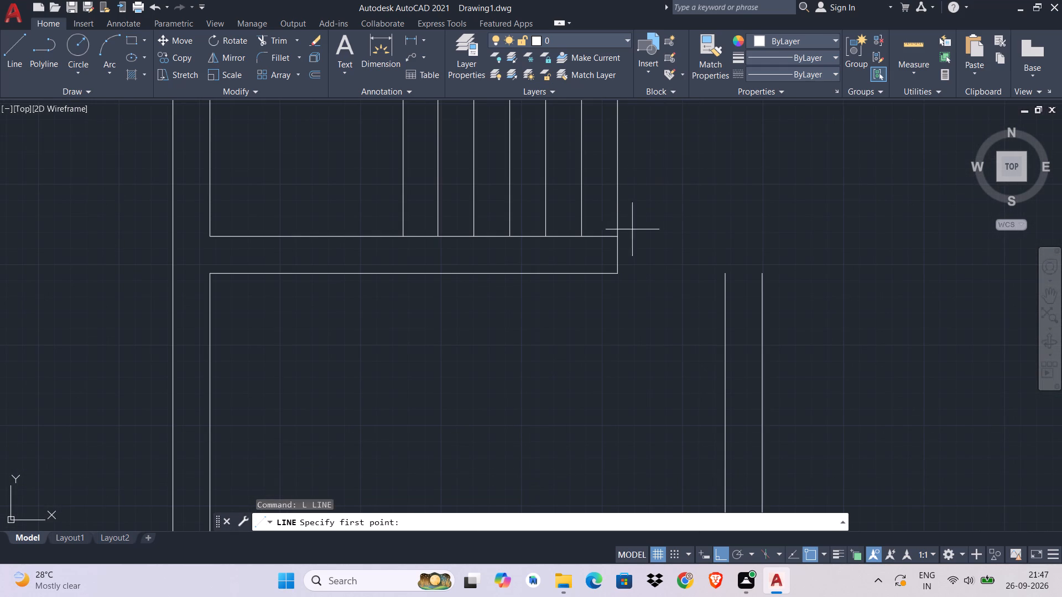
pyautogui.click(615, 237)
pyautogui.click(863, 233)
pyautogui.press('Escape')
# Extend both lines of the new room's vertical wall up to the horizontal helper line.
pyautogui.write('EX')
pyautogui.press('space')
pyautogui.moveTo(827, 312); pyautogui.dragTo(821, 313)
pyautogui.click(691, 366)
pyautogui.moveTo(698, 373); pyautogui.dragTo(692, 239, button='middle')
pyautogui.scroll(-2, 727, 275)
pyautogui.moveTo(727, 278); pyautogui.dragTo(731, 245, button='middle')
pyautogui.press('Escape')
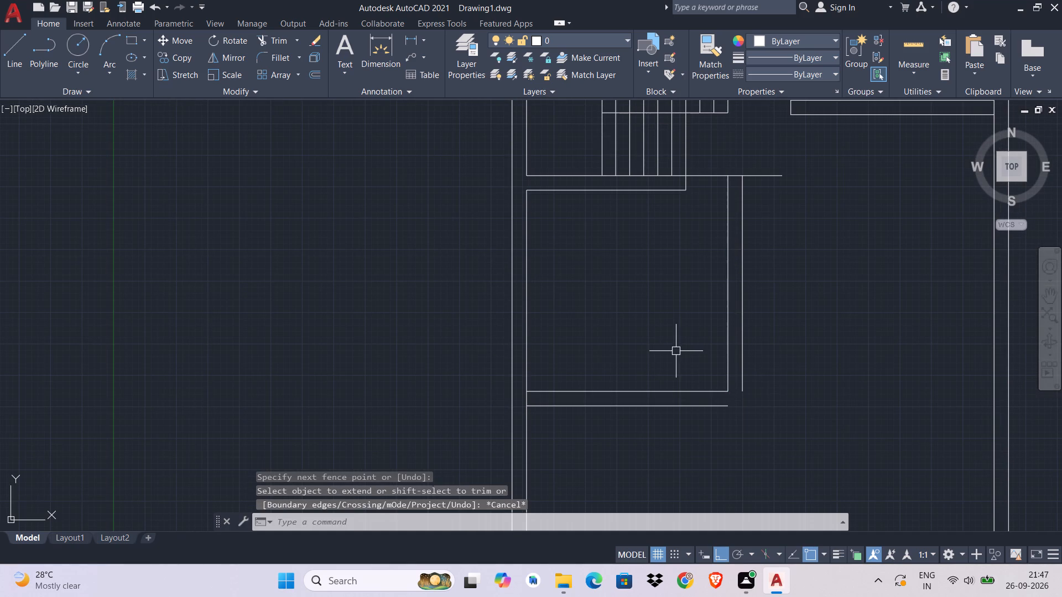
# Fillet the outer lines of the new room's right and bottom walls into a sharp corner.
pyautogui.press('f')
pyautogui.press('space')
pyautogui.click(743, 372)
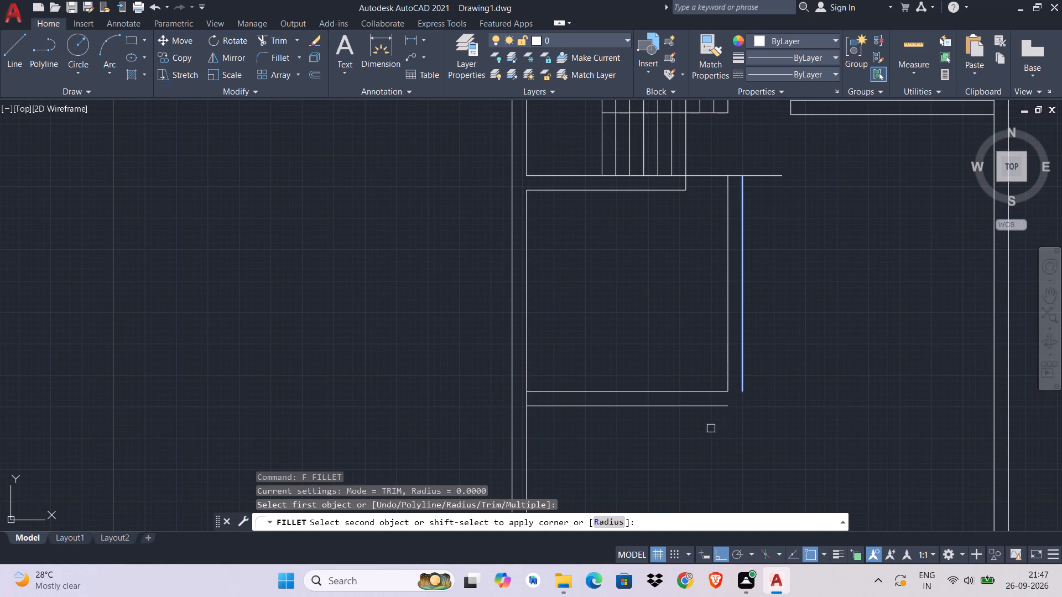
pyautogui.click(717, 405)
pyautogui.press('Escape')
# Trim the helper line on both sides of the vertical wall, leaving only the piece that closes its top end.
pyautogui.write('TR')
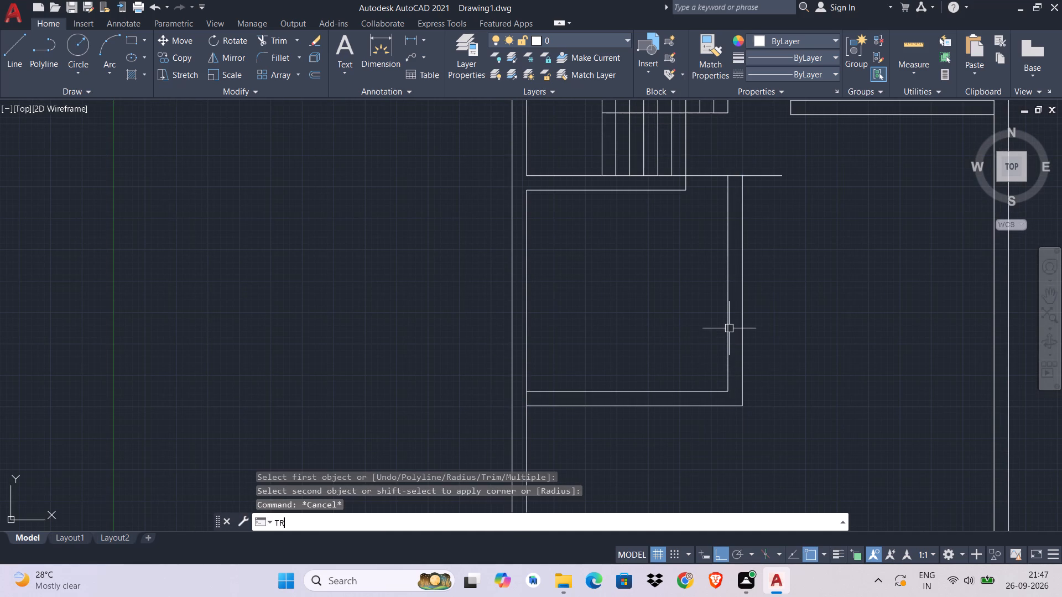
pyautogui.press('space')
pyautogui.click(782, 175)
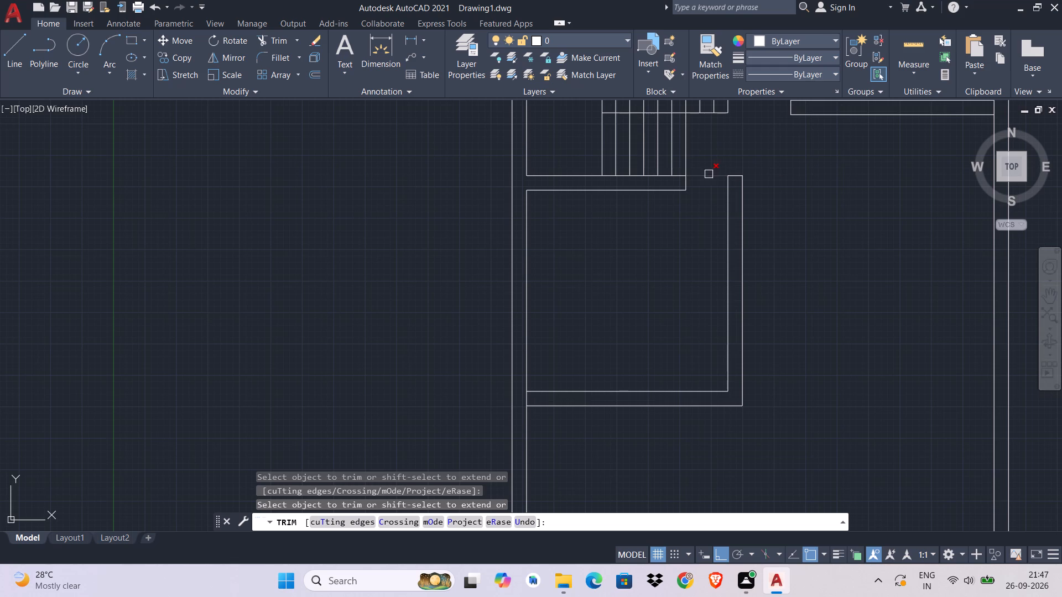
pyautogui.click(709, 174)
pyautogui.scroll(-1, 743, 315)
pyautogui.moveTo(743, 315); pyautogui.dragTo(755, 307, button='middle')
pyautogui.press('Escape')
pyautogui.press('Escape')
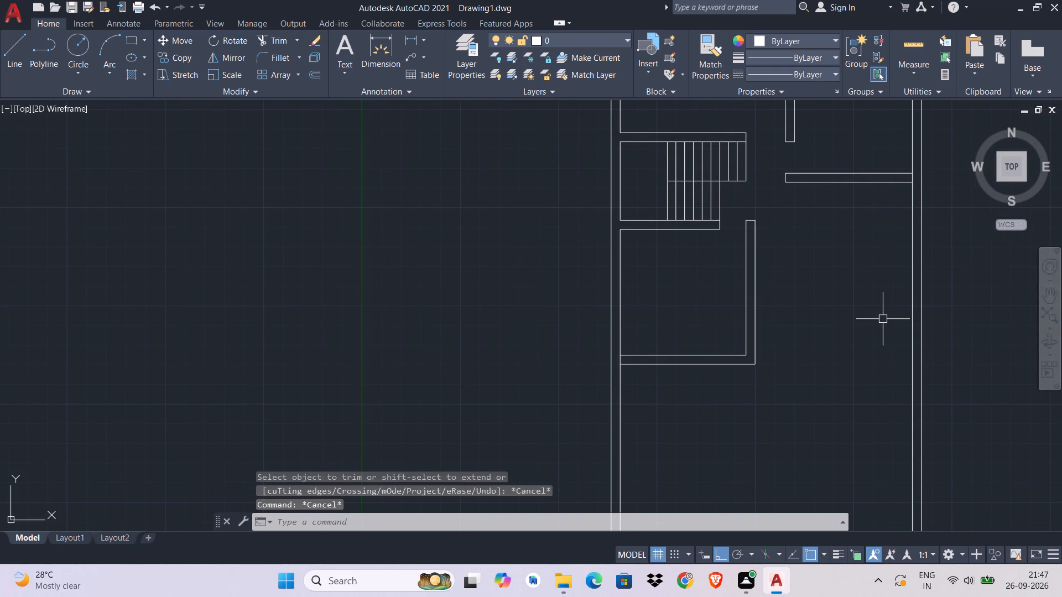
pyautogui.press('Escape')
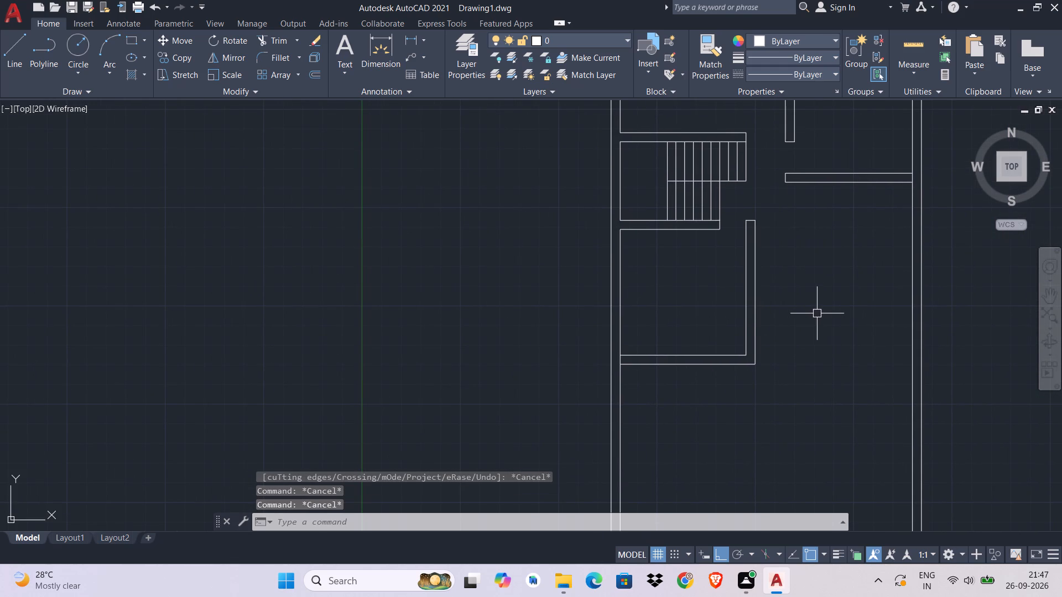
# Trim the left outer wall's inner line between the new bottom wall's two lines to open the junction.
pyautogui.scroll(2, 623, 381)
pyautogui.write('TR')
pyautogui.press('space')
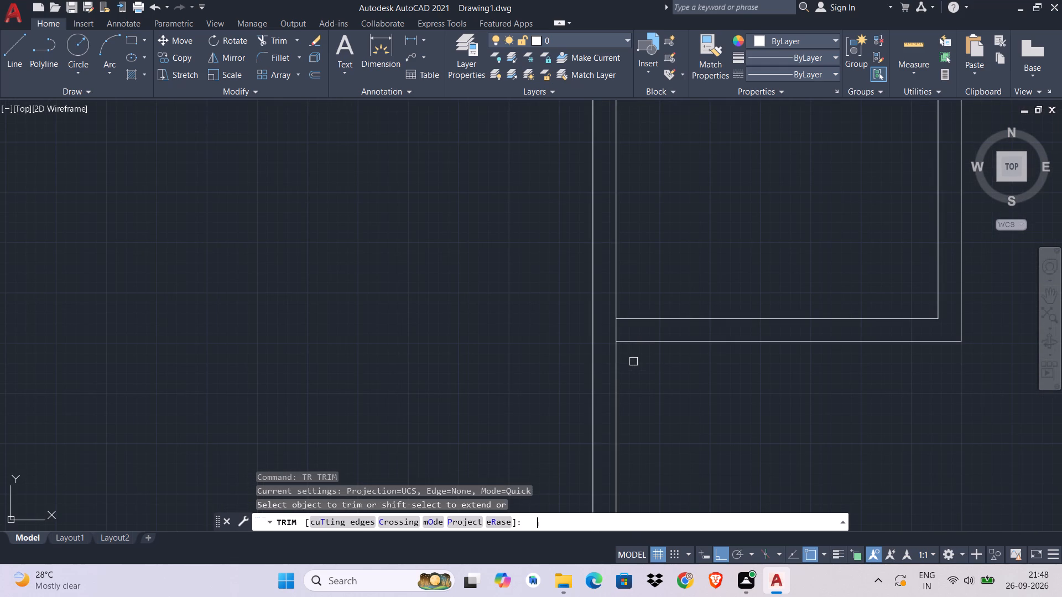
pyautogui.click(617, 329)
pyautogui.scroll(-4, 639, 345)
pyautogui.moveTo(784, 328); pyautogui.dragTo(728, 343, button='middle')
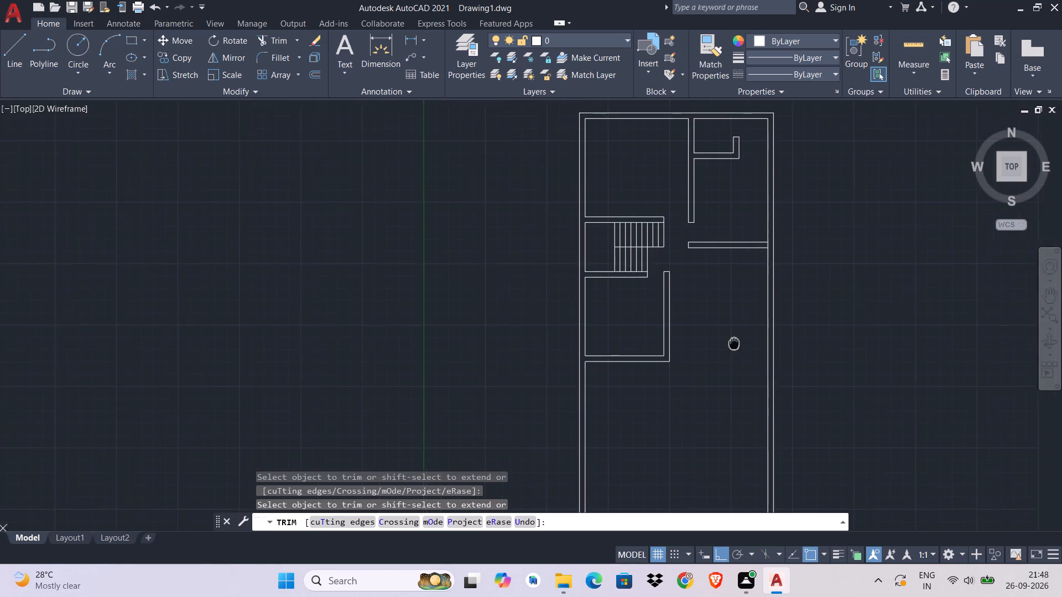
pyautogui.moveTo(728, 343); pyautogui.dragTo(720, 344, button='middle')
pyautogui.press('Escape')
pyautogui.press('Escape')
pyautogui.press('Escape')
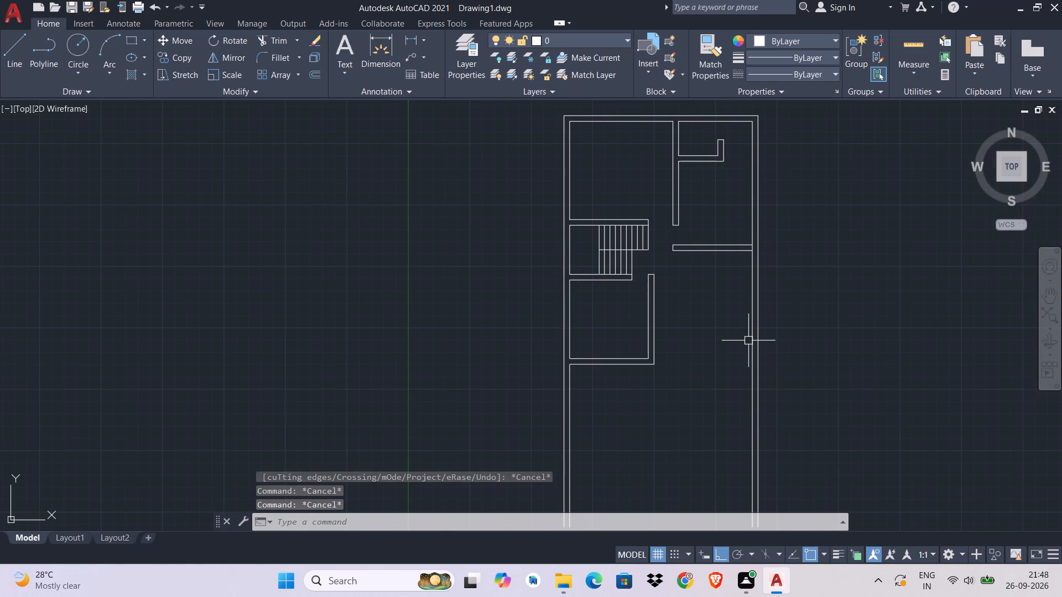
pyautogui.press('Escape')
pyautogui.press('Escape')
pyautogui.press('Escape')
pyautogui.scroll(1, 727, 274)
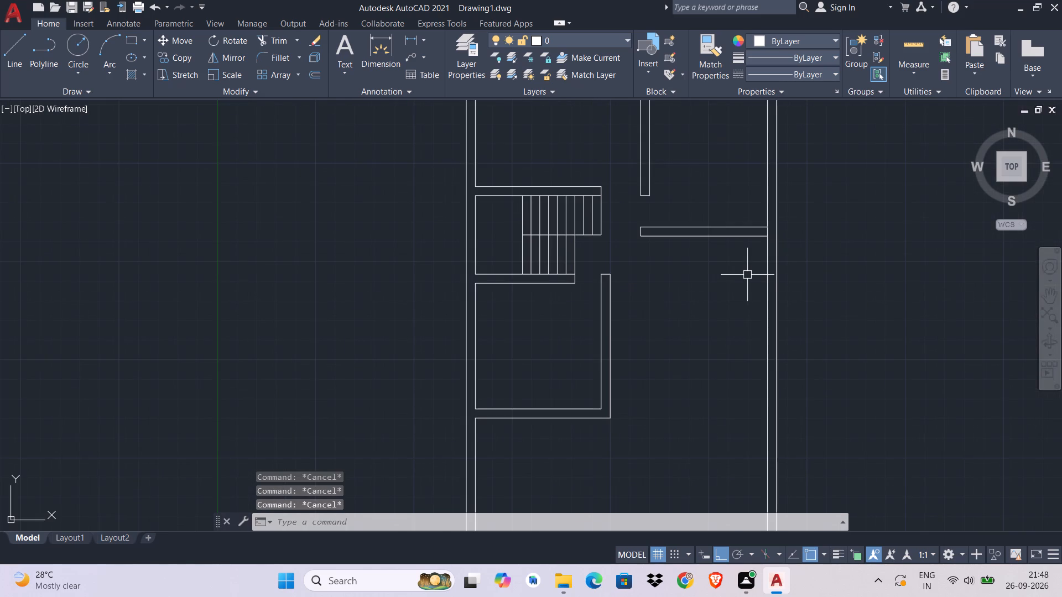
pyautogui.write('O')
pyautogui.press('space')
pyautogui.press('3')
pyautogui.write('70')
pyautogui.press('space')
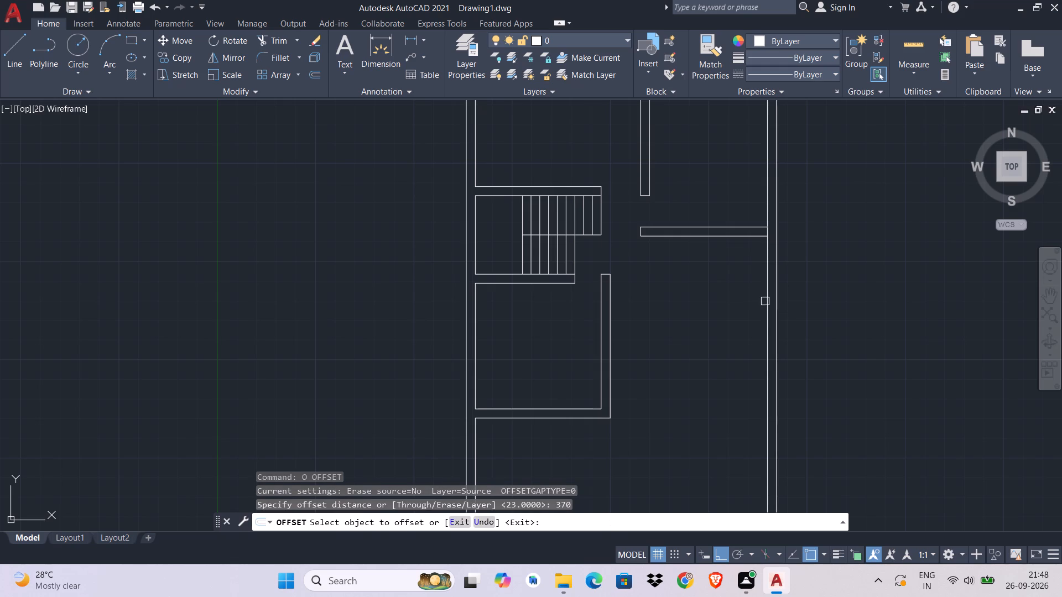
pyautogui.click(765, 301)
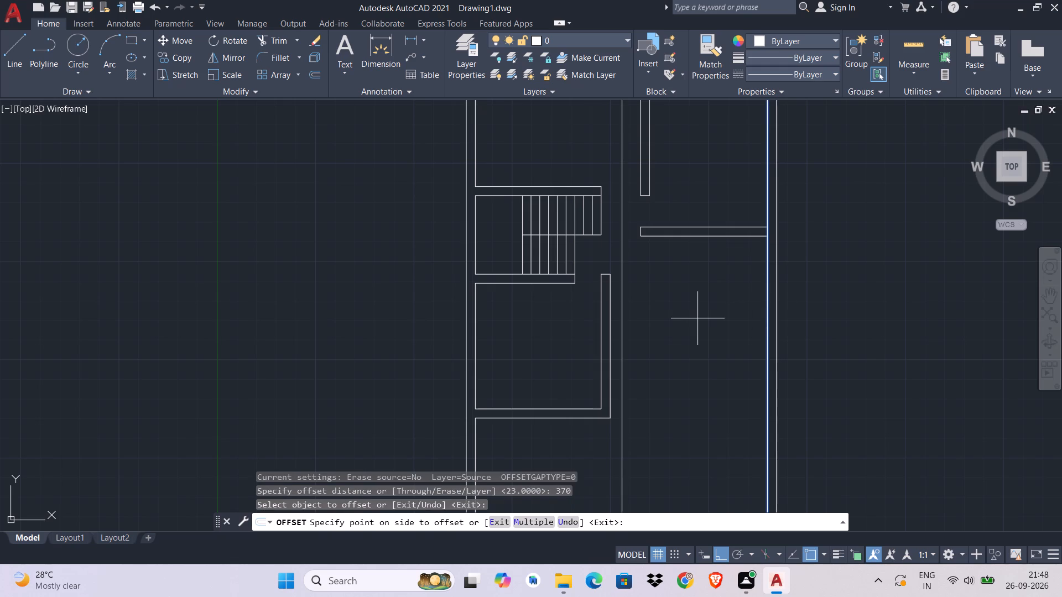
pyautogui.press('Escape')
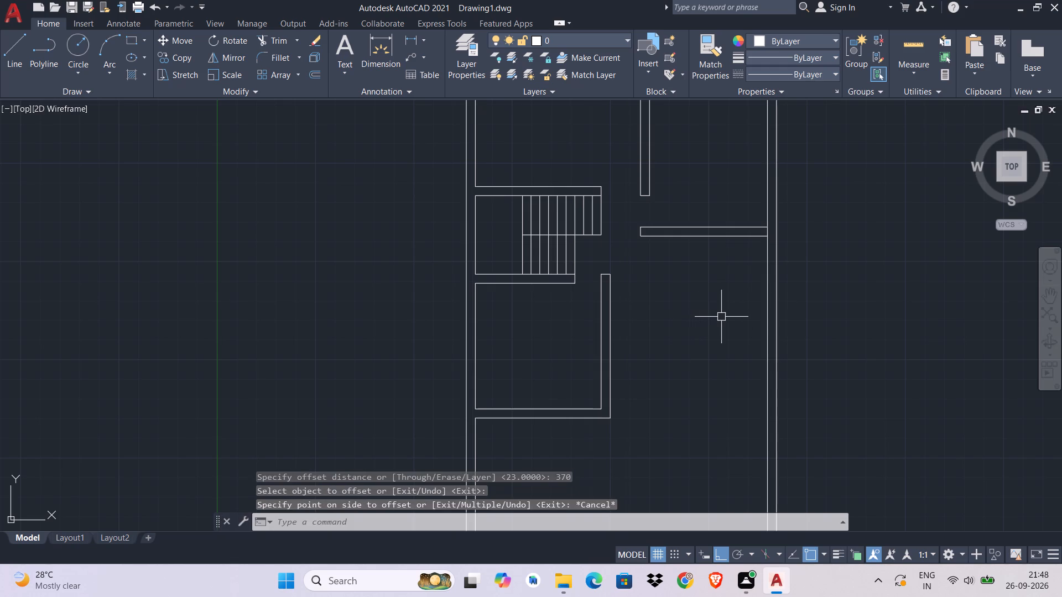
# Offset the lower line of the horizontal wall attached to the right outer wall 340 downward.
pyautogui.write('O')
pyautogui.press('space')
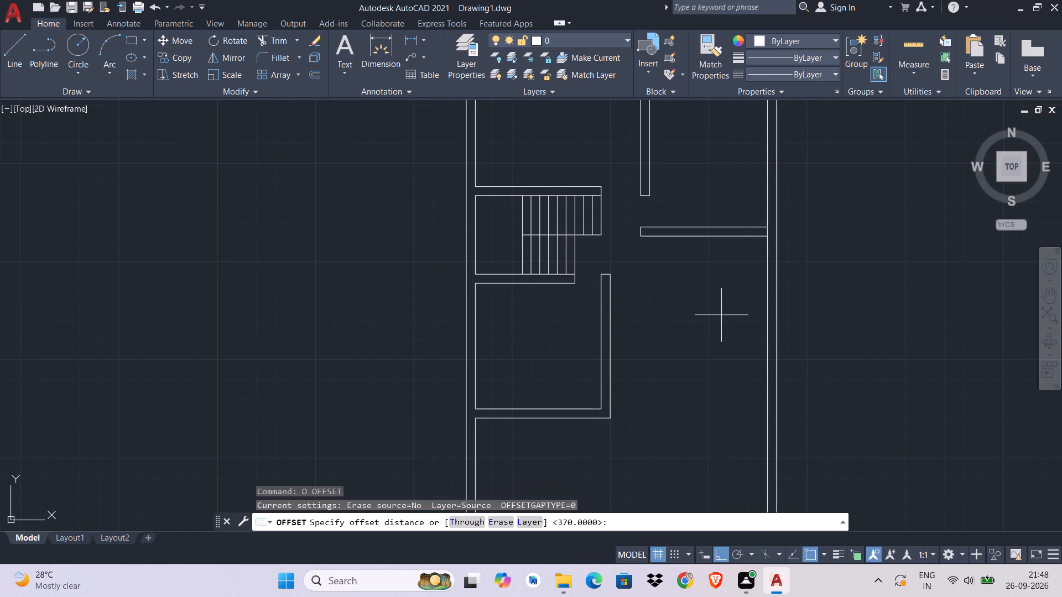
pyautogui.write('34')
pyautogui.press('0')
pyautogui.press('space')
pyautogui.click(718, 237)
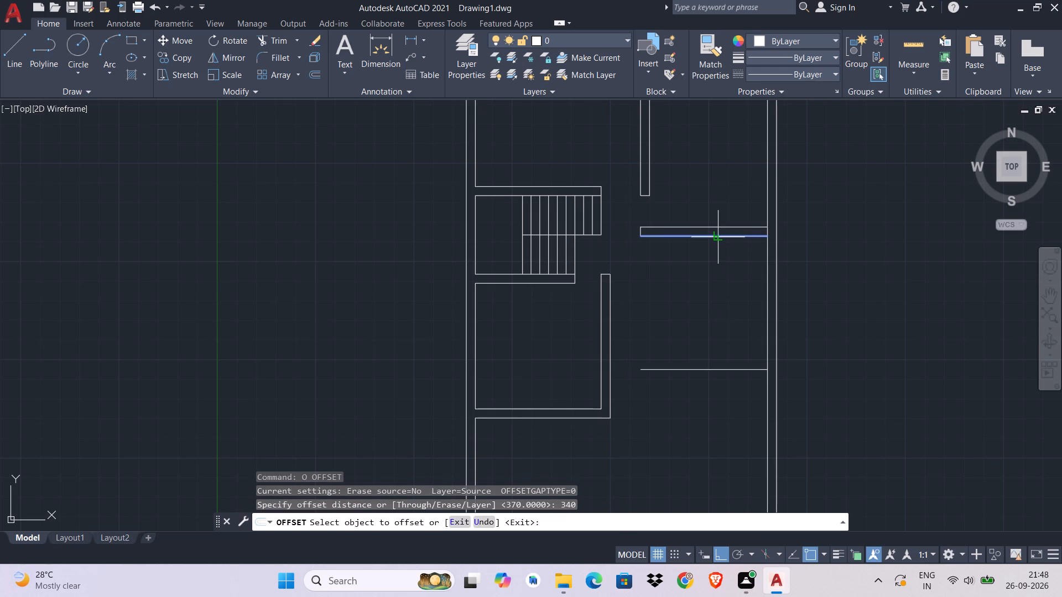
pyautogui.click(709, 375)
pyautogui.moveTo(709, 375); pyautogui.dragTo(717, 341, button='middle')
pyautogui.click(710, 364)
pyautogui.press('Escape')
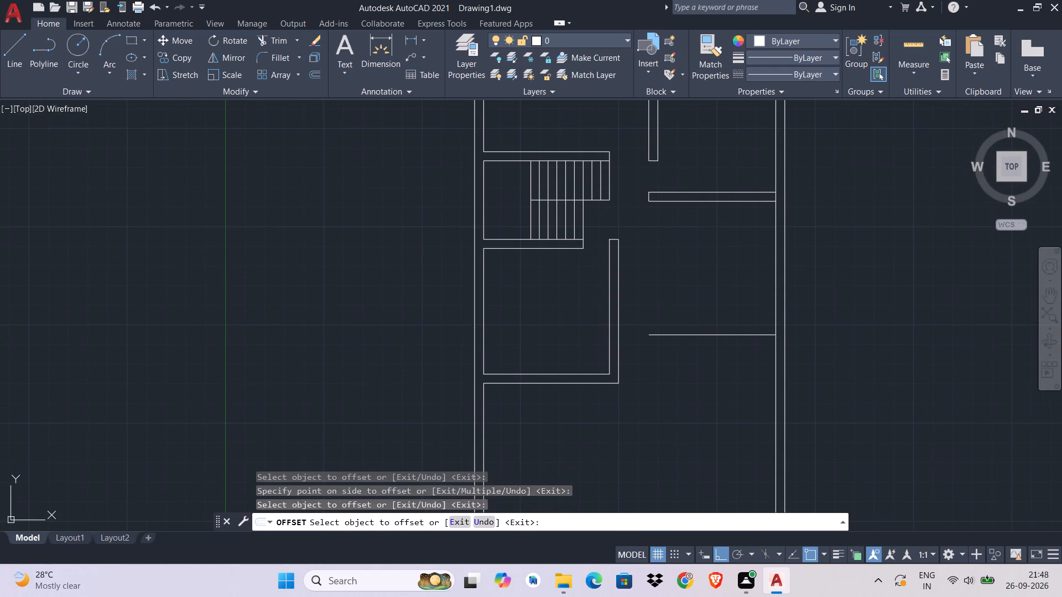
pyautogui.press('Escape')
pyautogui.press('Escape')
# Offset the new horizontal line on the right side of the plan 23 downward.
pyautogui.press('o')
pyautogui.press('space')
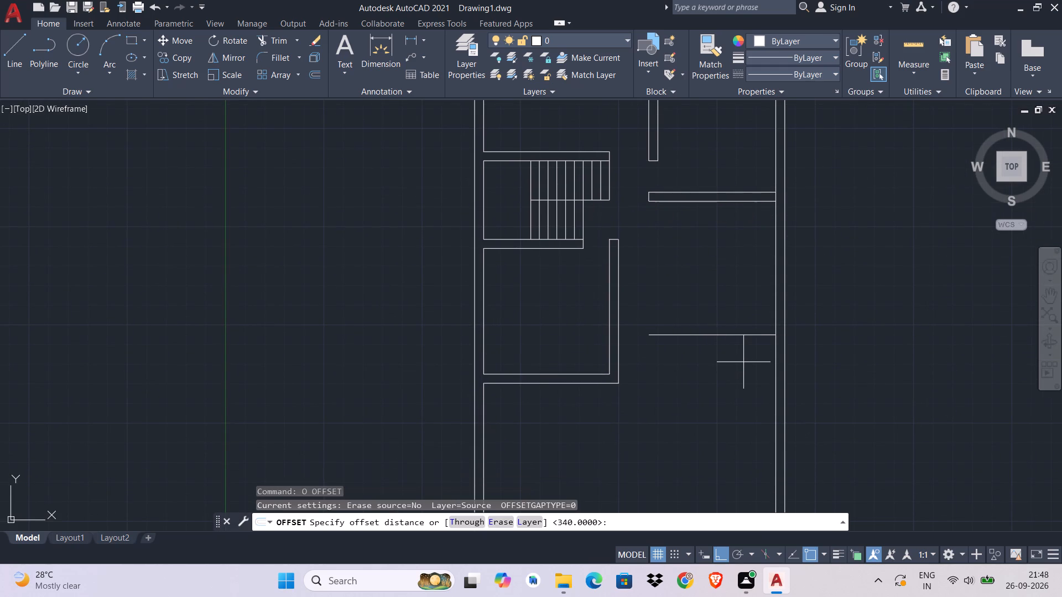
pyautogui.write('23')
pyautogui.press('space')
pyautogui.click(741, 334)
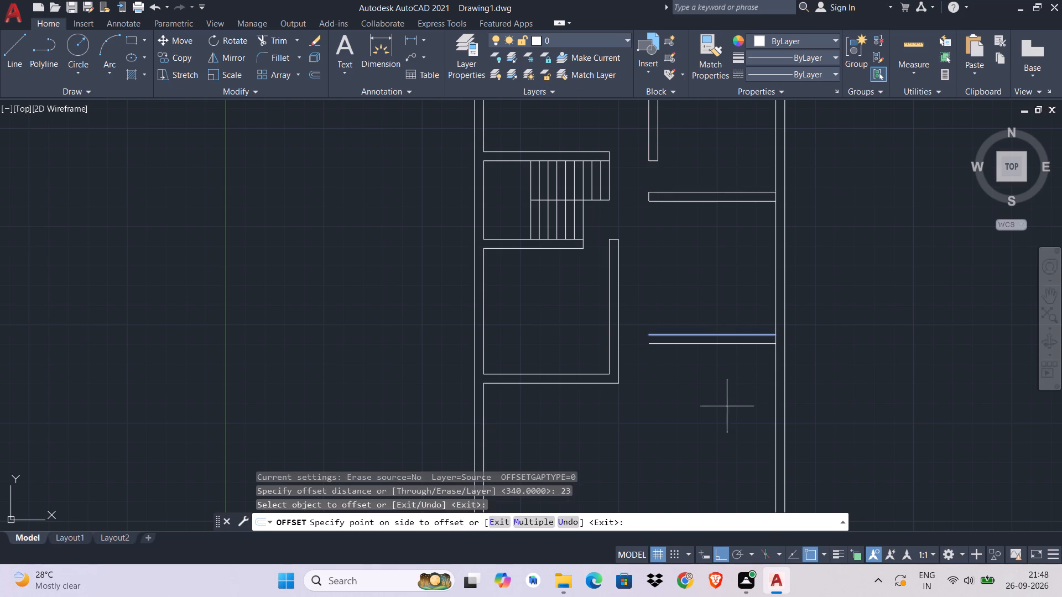
pyautogui.click(726, 408)
pyautogui.press('Escape')
pyautogui.press('Escape')
# Extend the lower line of the new right-hand wall to the outer line of the right outer wall.
pyautogui.write('EX')
pyautogui.press('space')
pyautogui.click(753, 348)
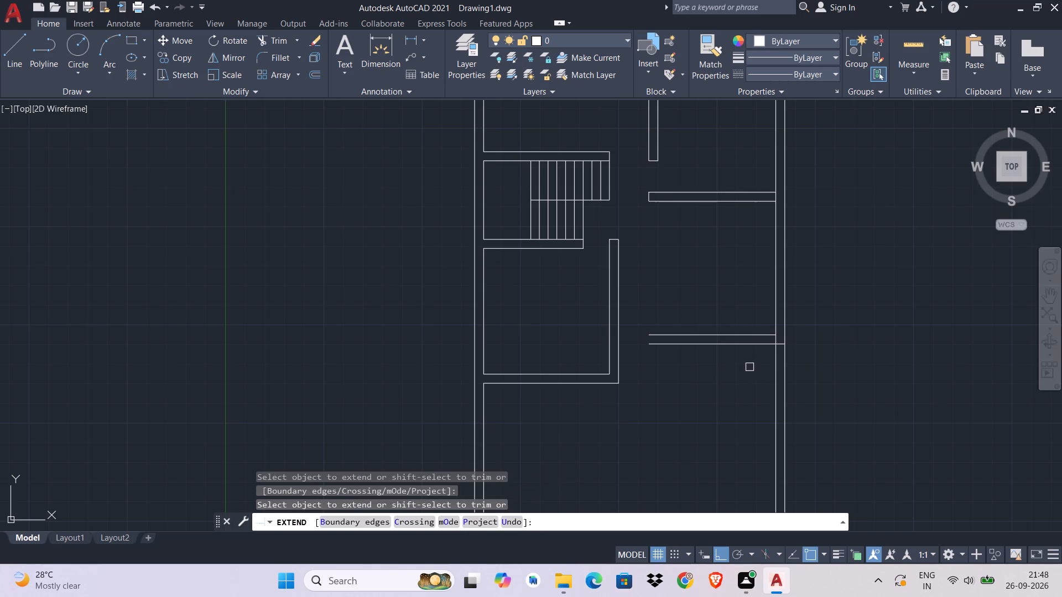
pyautogui.press('Escape')
pyautogui.press('Escape')
pyautogui.press('Escape')
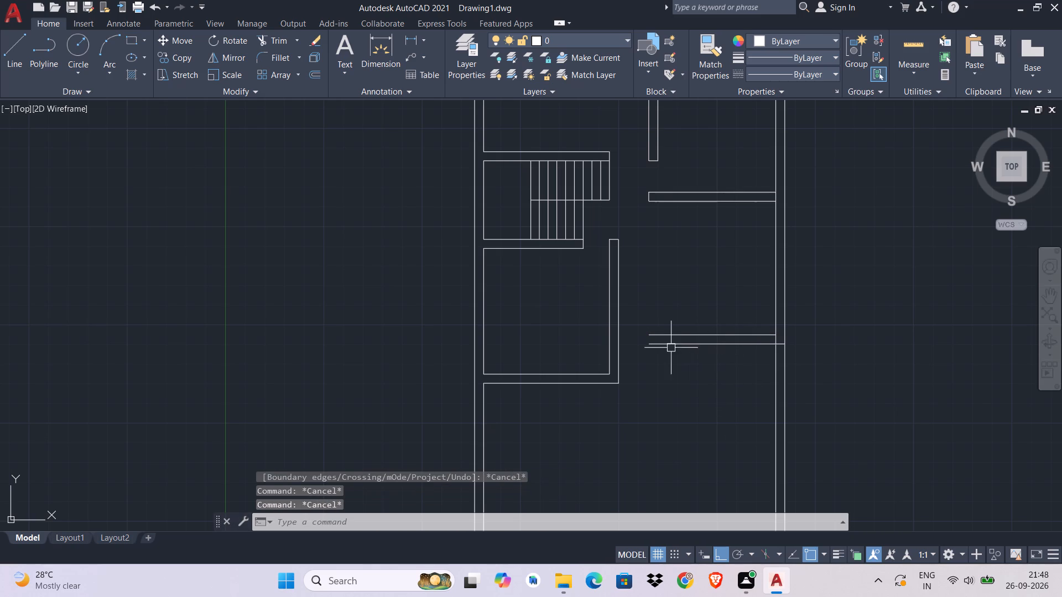
# Offset the outer line of the lower-left room's right wall 100 toward the new right-hand wall.
pyautogui.press('o')
pyautogui.press('space')
pyautogui.write('100')
pyautogui.press('space')
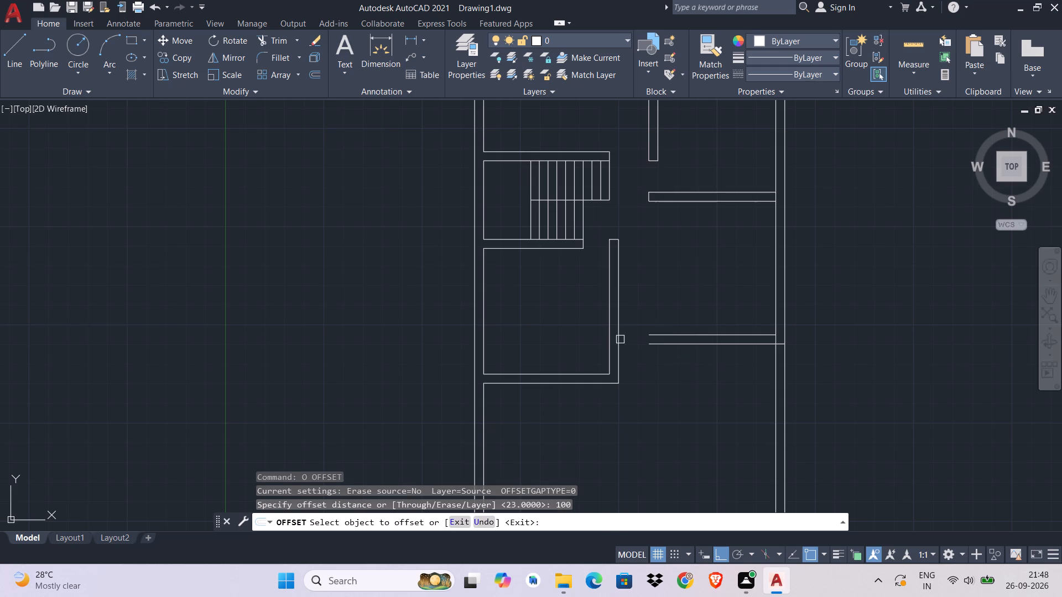
pyautogui.click(620, 339)
pyautogui.click(675, 345)
pyautogui.press('Escape')
# Trim the new vertical line above the right-hand wall's upper line and undo the stray trim between the wall's lines.
pyautogui.write('TR')
pyautogui.press('space')
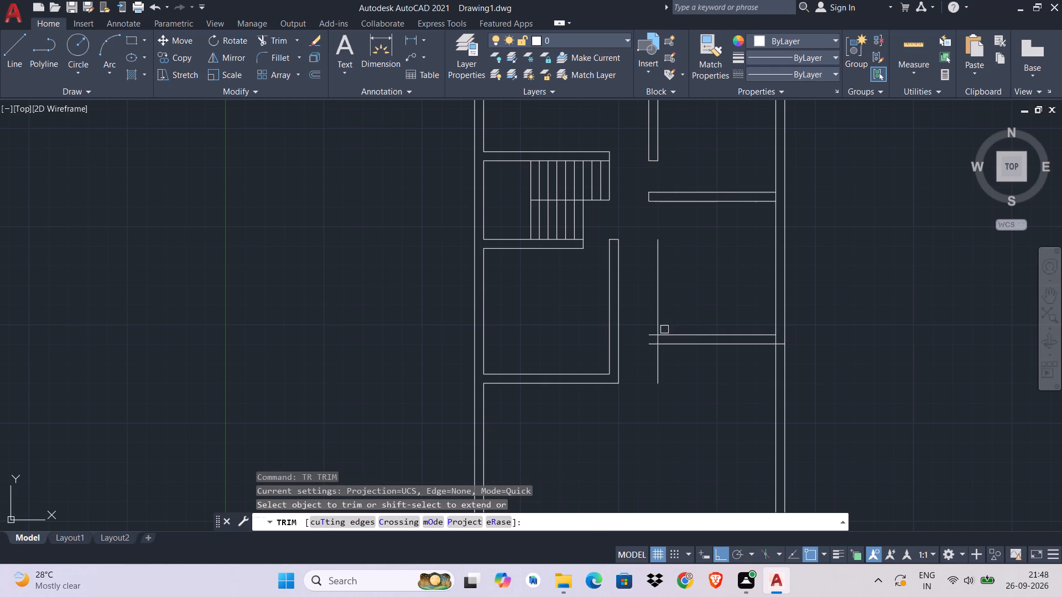
pyautogui.click(658, 320)
pyautogui.click(654, 331)
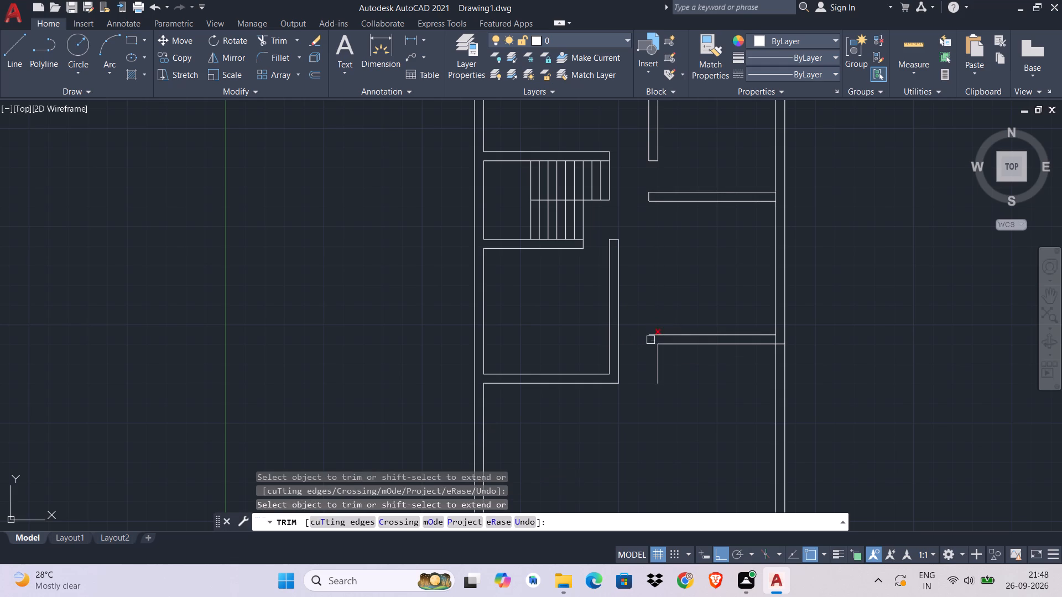
pyautogui.hotkey('ctrl', 'z')
pyautogui.scroll(3, 646, 344)
pyautogui.scroll(-1, 646, 344)
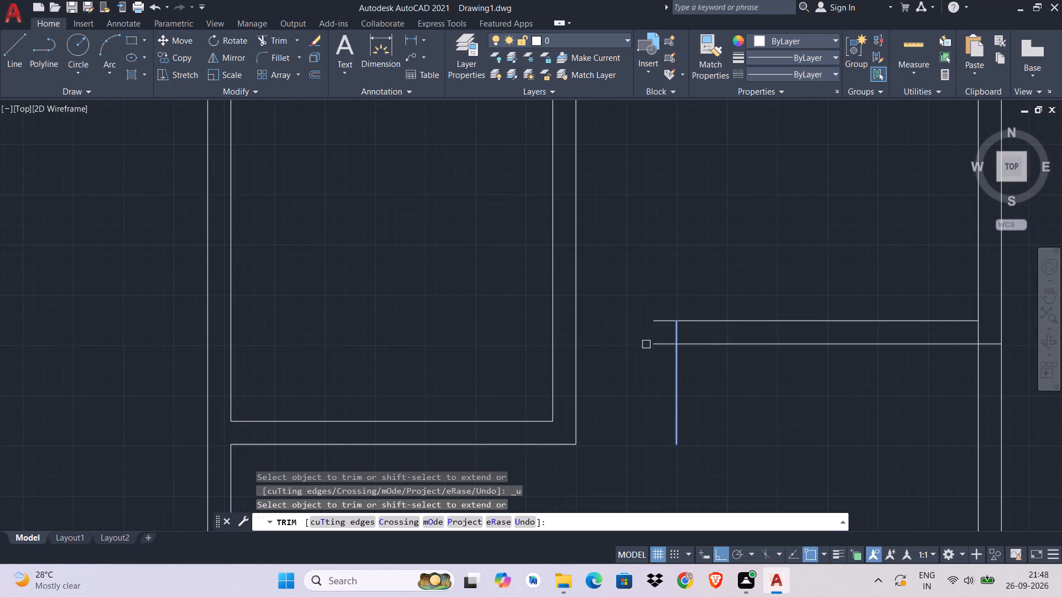
pyautogui.press('Escape')
pyautogui.press('Escape')
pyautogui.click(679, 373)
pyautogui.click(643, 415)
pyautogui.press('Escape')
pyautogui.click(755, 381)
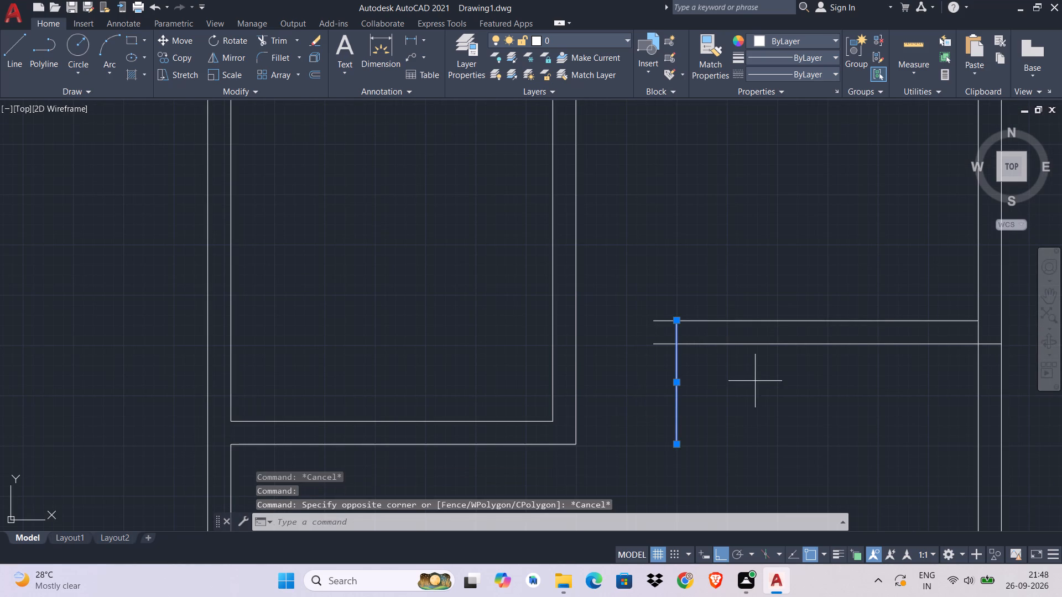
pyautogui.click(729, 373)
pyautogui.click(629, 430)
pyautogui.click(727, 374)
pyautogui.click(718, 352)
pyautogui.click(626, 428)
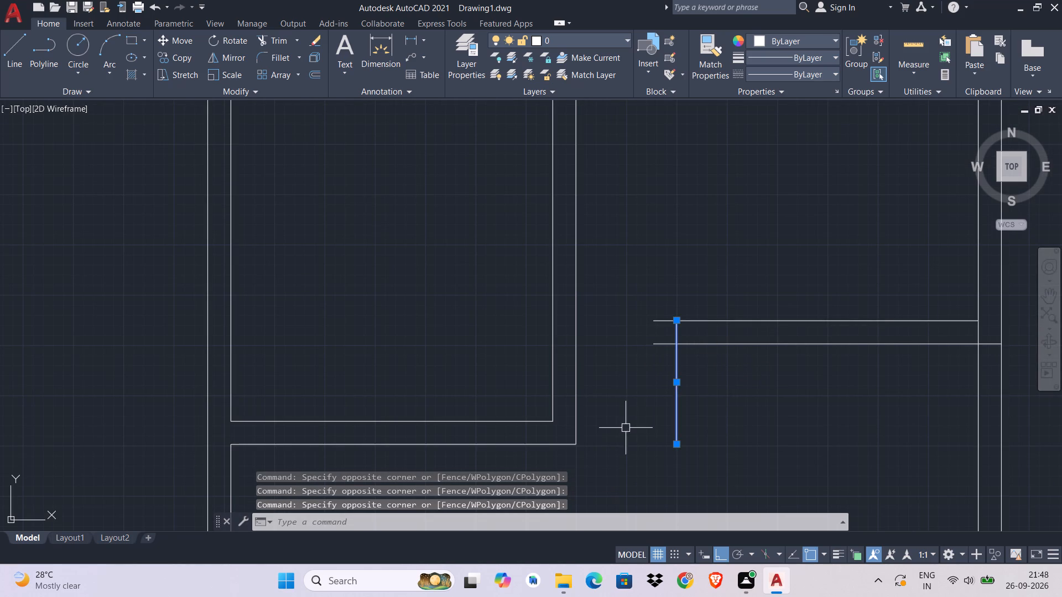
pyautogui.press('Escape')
# Trim both wall-line stubs beyond the vertical line and its part below the wall to close the right-hand wall's end.
pyautogui.write('TR')
pyautogui.press('space')
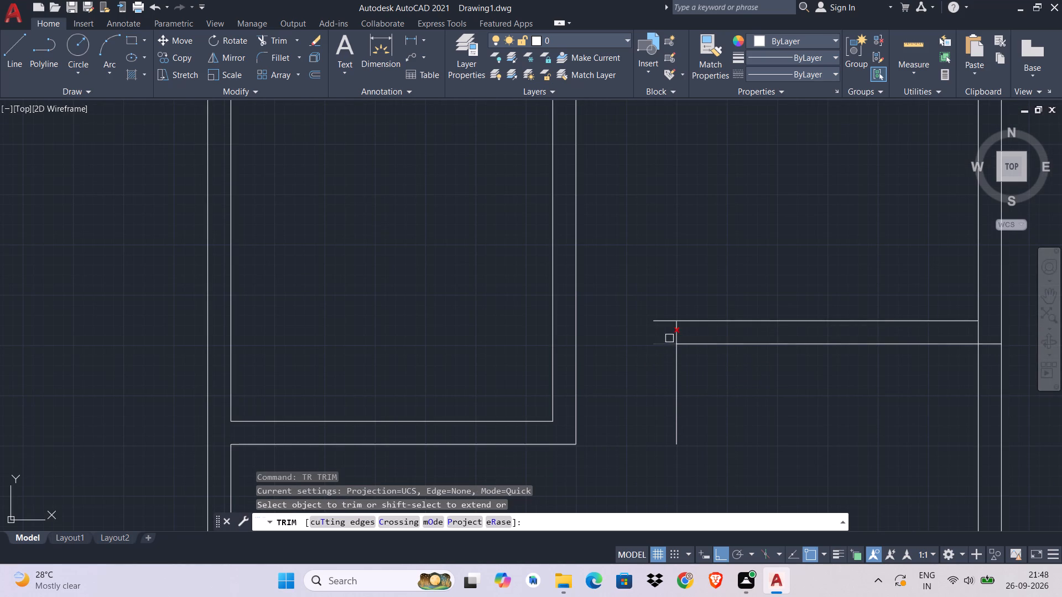
pyautogui.click(664, 322)
pyautogui.click(666, 345)
pyautogui.click(675, 366)
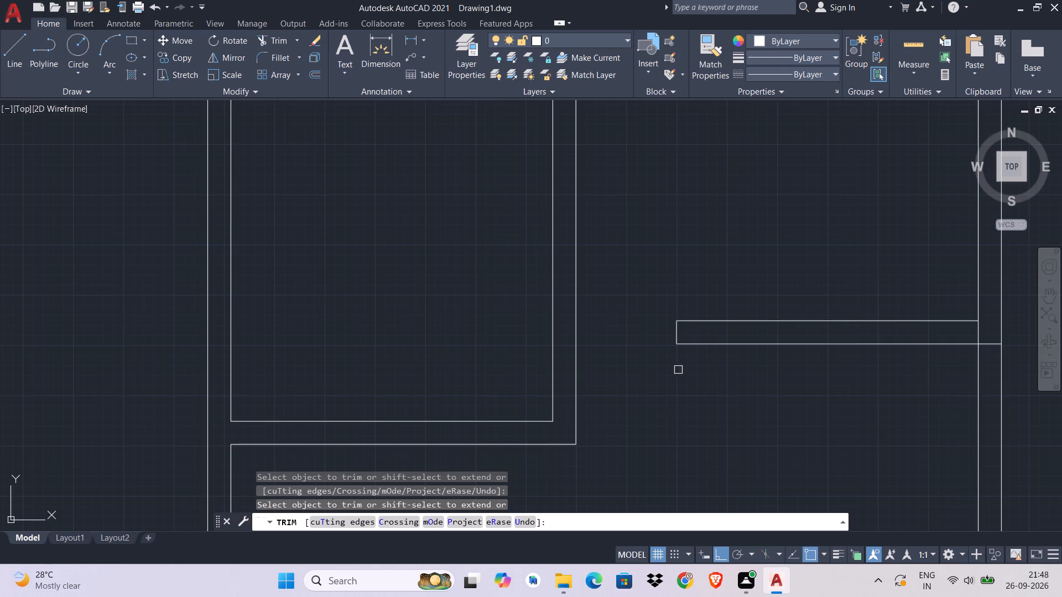
# Trim away the right outer wall's inner line below the new right-hand wall.
pyautogui.scroll(-3, 697, 417)
pyautogui.moveTo(697, 417); pyautogui.dragTo(699, 366, button='middle')
pyautogui.moveTo(830, 343); pyautogui.dragTo(825, 334, button='middle')
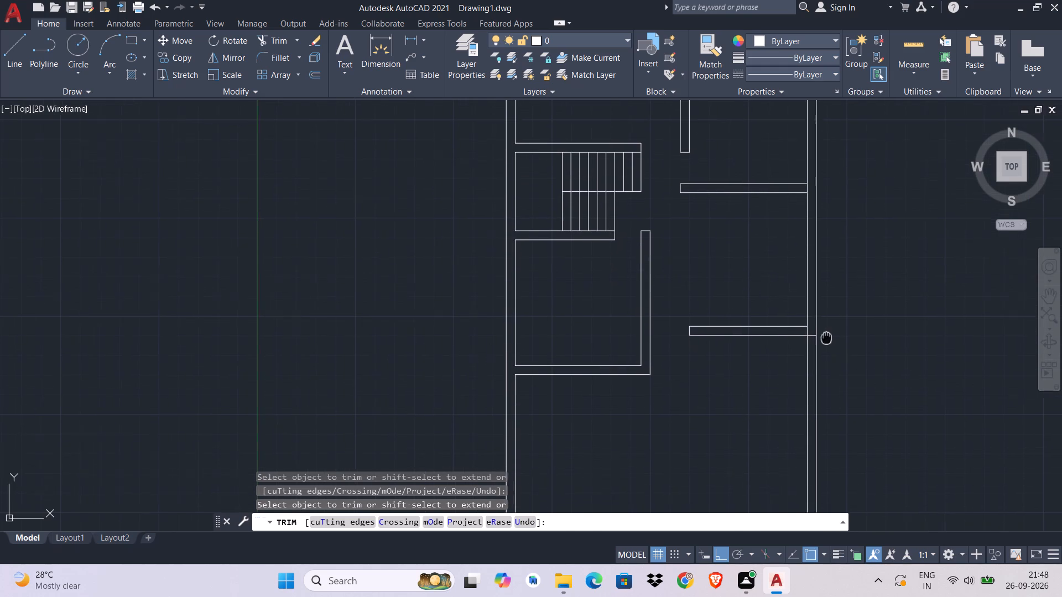
pyautogui.moveTo(825, 334); pyautogui.dragTo(820, 298, button='middle')
pyautogui.moveTo(717, 348); pyautogui.dragTo(742, 330, button='middle')
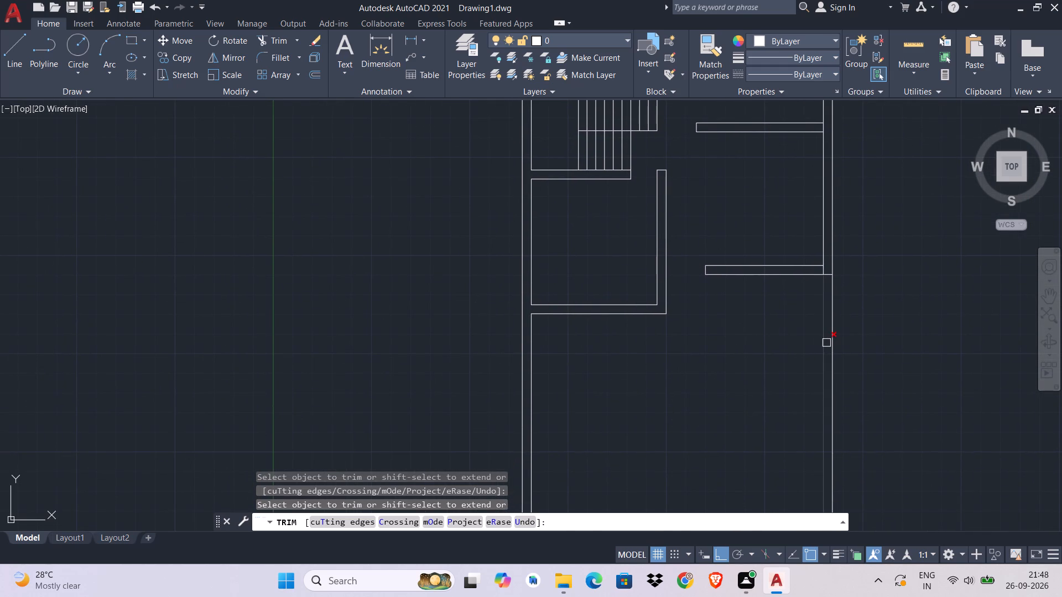
pyautogui.click(821, 342)
pyautogui.scroll(-2, 747, 373)
pyautogui.moveTo(747, 373); pyautogui.dragTo(778, 342, button='middle')
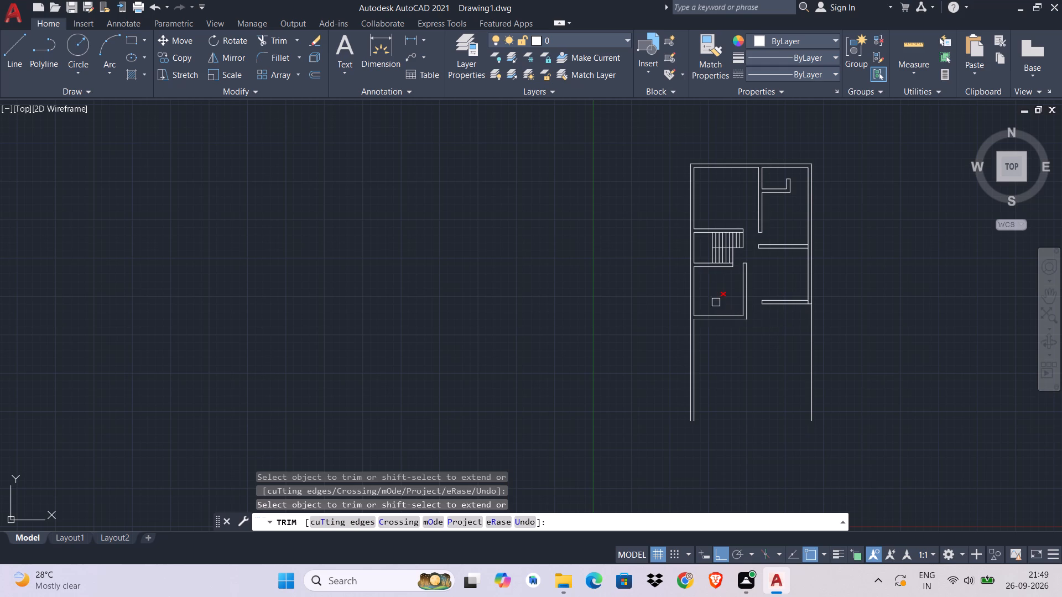
pyautogui.click(702, 368)
pyautogui.press('Escape')
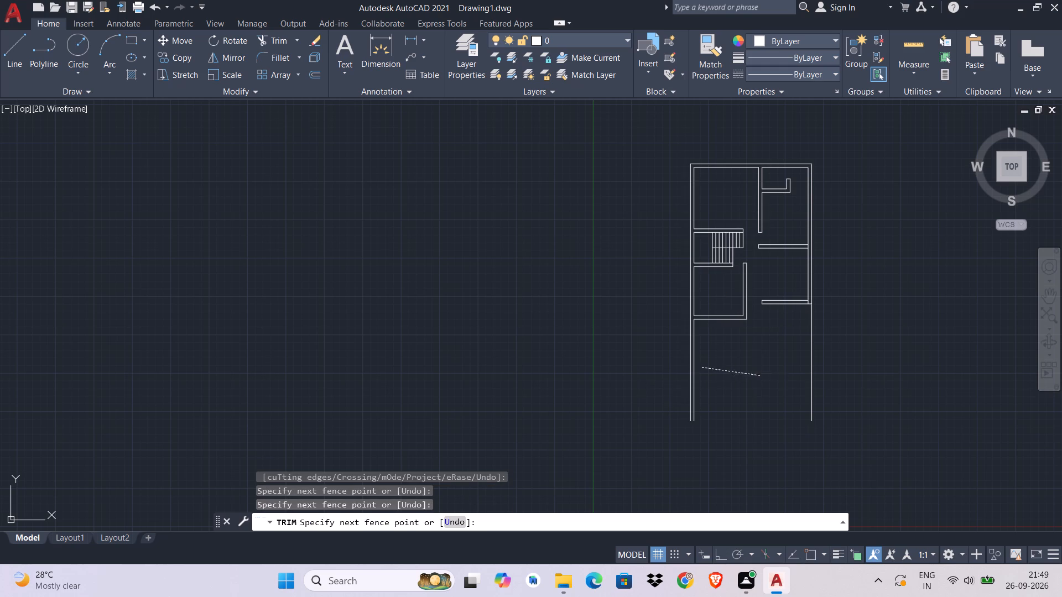
# Extend the lower line of the lower-left room's bottom wall to the outer line of the left outer wall.
pyautogui.write('EX')
pyautogui.press('space')
pyautogui.click(702, 321)
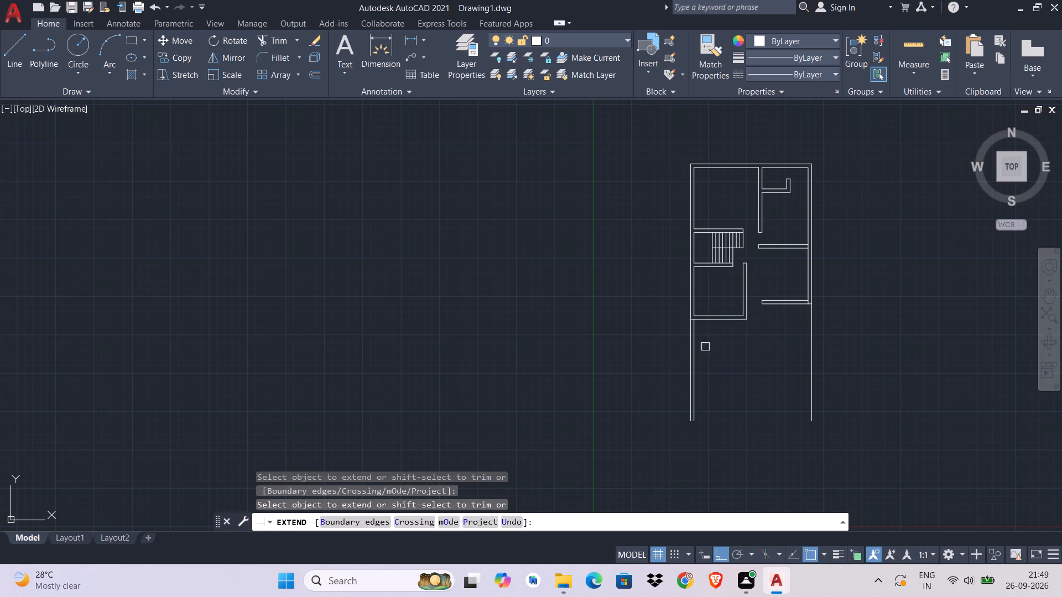
# Trim both lines of the left outer wall below the lower-left room's bottom wall.
pyautogui.press('Escape')
pyautogui.press('t')
pyautogui.write('R')
pyautogui.press('space')
pyautogui.click(716, 349)
pyautogui.click(696, 368)
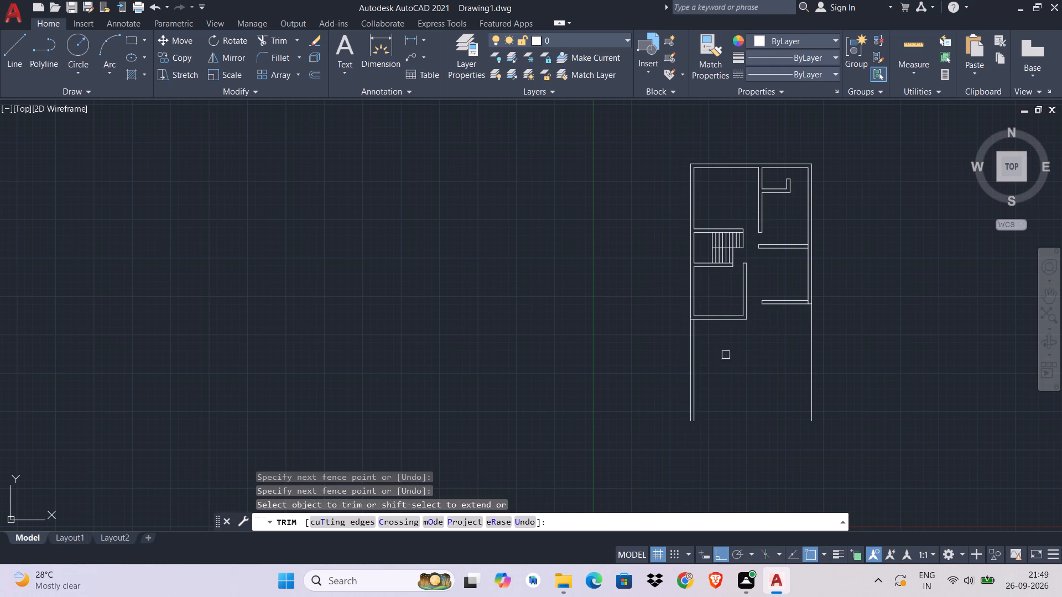
pyautogui.moveTo(726, 355); pyautogui.dragTo(721, 359)
pyautogui.click(628, 405)
pyautogui.moveTo(713, 386); pyautogui.dragTo(636, 418, button='middle')
pyautogui.scroll(3, 723, 363)
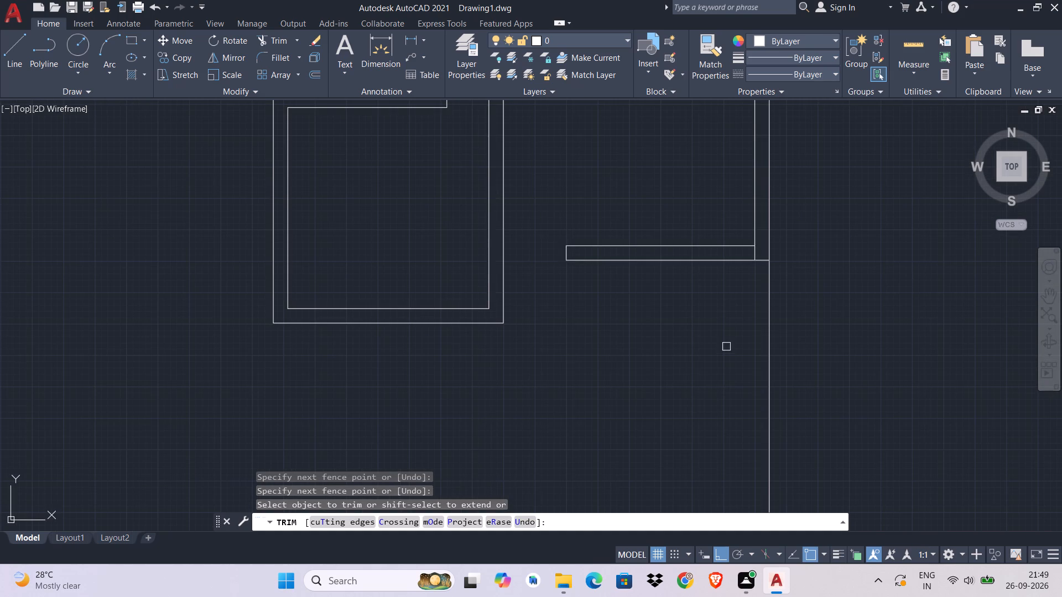
pyautogui.press('Escape')
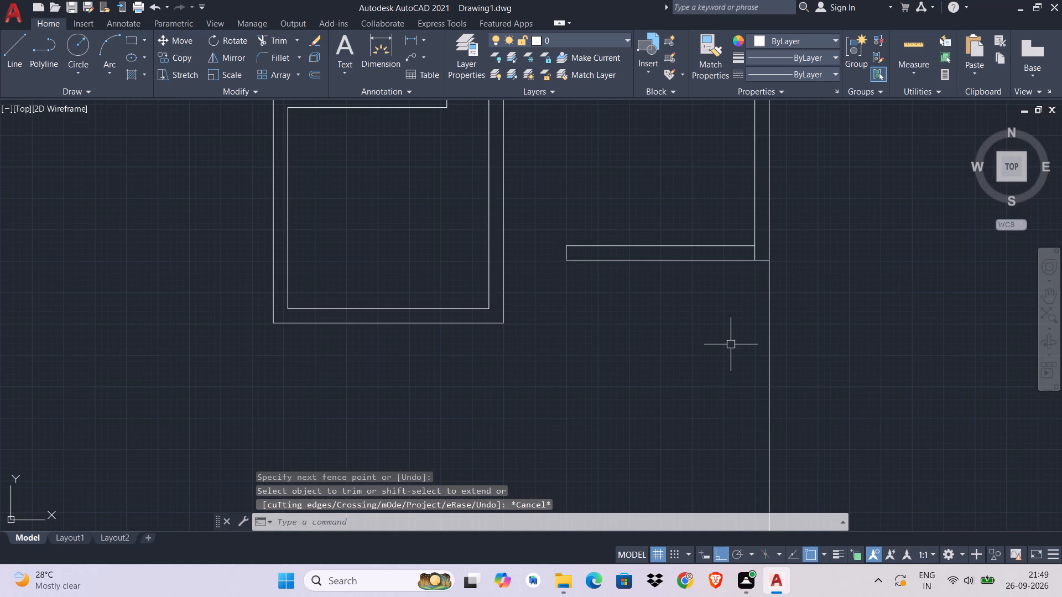
# Draw a horizontal line from the lower-left room's outer bottom-right corner to the right outer wall's outer line.
pyautogui.press('Escape')
pyautogui.write('L')
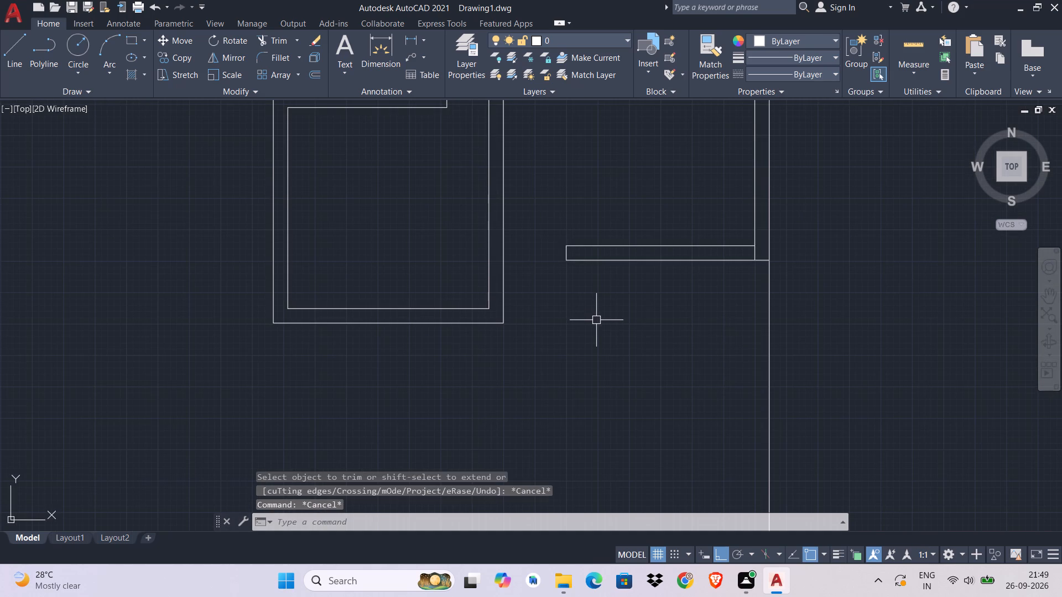
pyautogui.press('space')
pyautogui.click(507, 323)
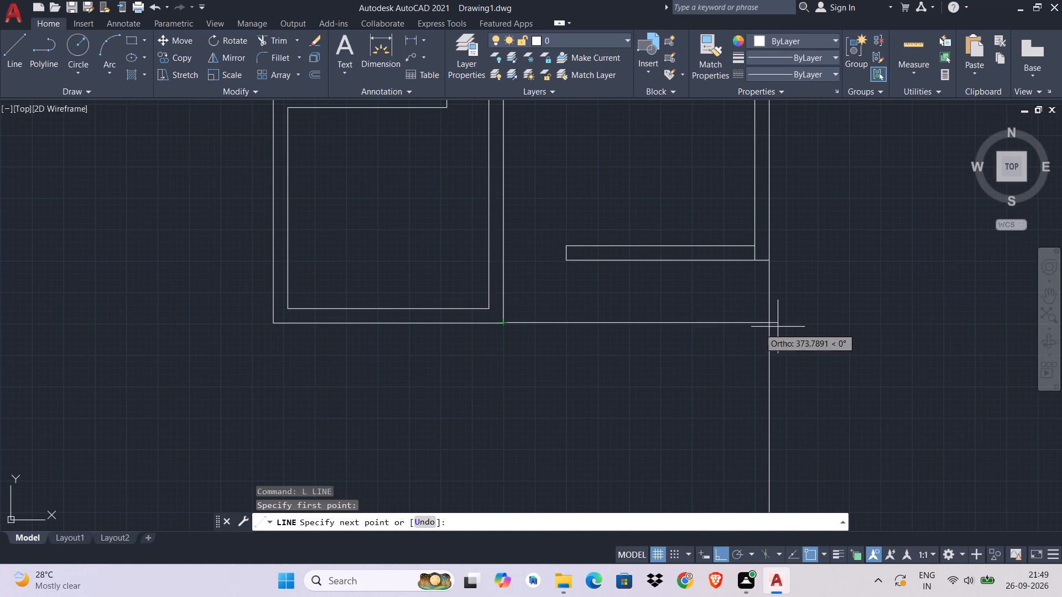
pyautogui.click(772, 325)
pyautogui.press('Escape')
pyautogui.press('Escape')
pyautogui.press('Escape')
pyautogui.press('Escape')
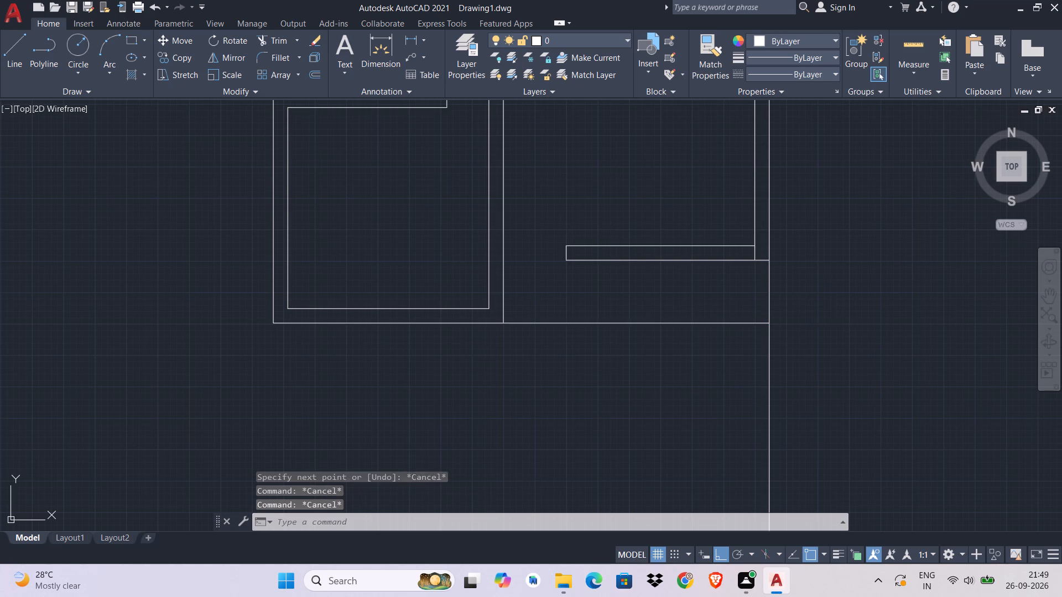
pyautogui.press('Escape')
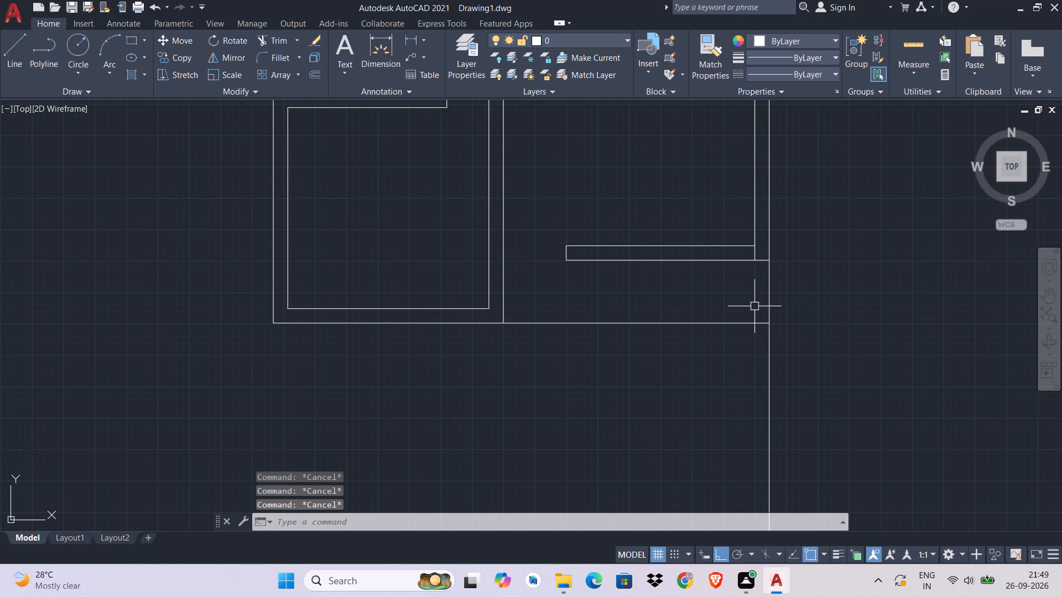
pyautogui.press('Escape')
# Trim the right outer wall's inner line between the lowest right-hand wall's lines and its outer line below the new bottom line.
pyautogui.press('Escape')
pyautogui.press('t')
pyautogui.write('R')
pyautogui.press('space')
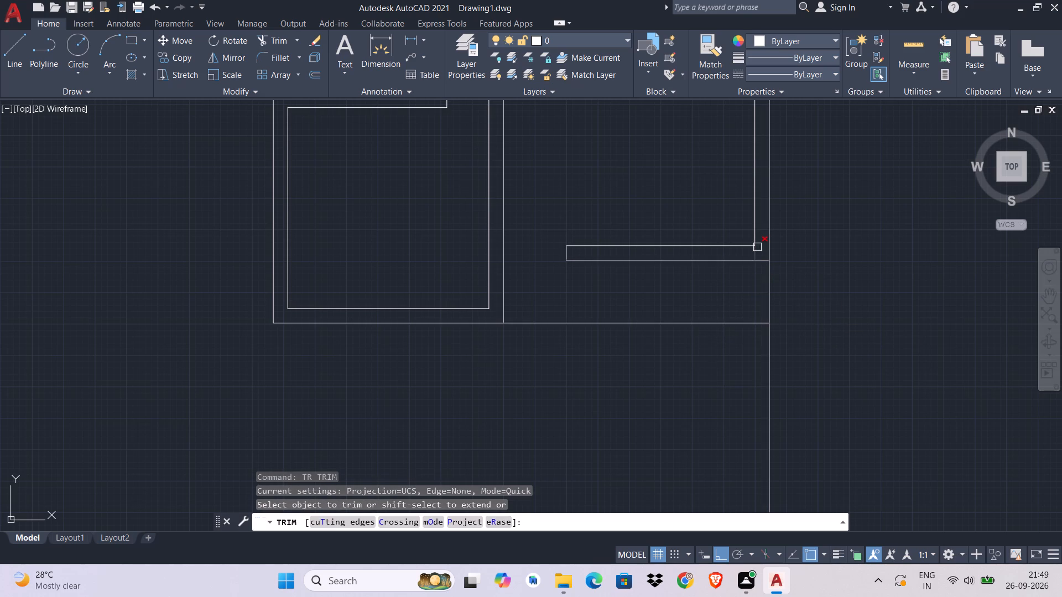
pyautogui.click(757, 249)
pyautogui.click(788, 349)
pyautogui.click(726, 389)
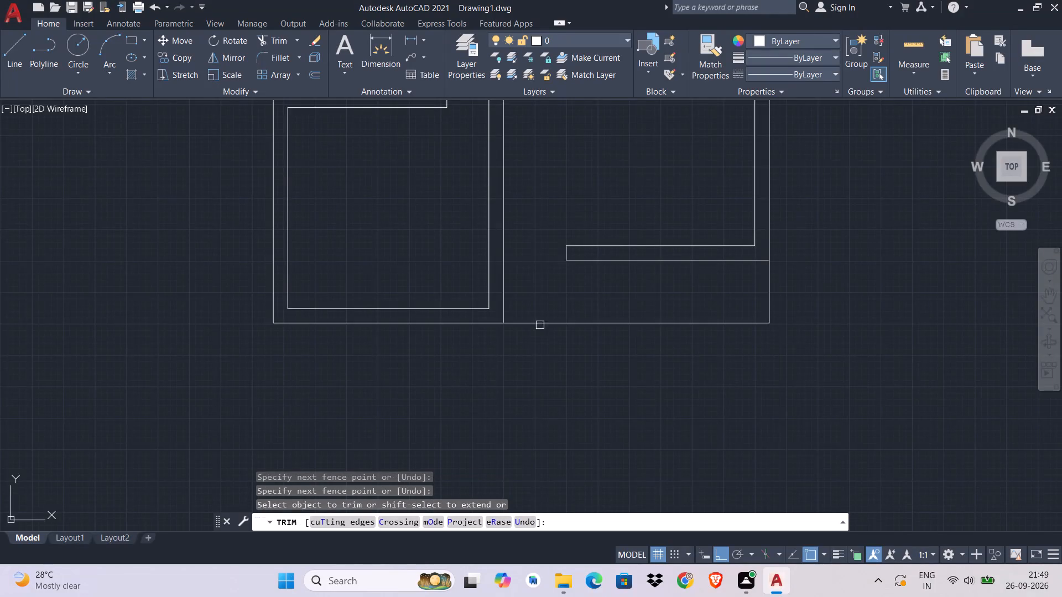
# Trim the right outer wall's inner line between the two lines of the middle right-hand wall to open the junction.
pyautogui.moveTo(509, 298); pyautogui.dragTo(601, 437, button='middle')
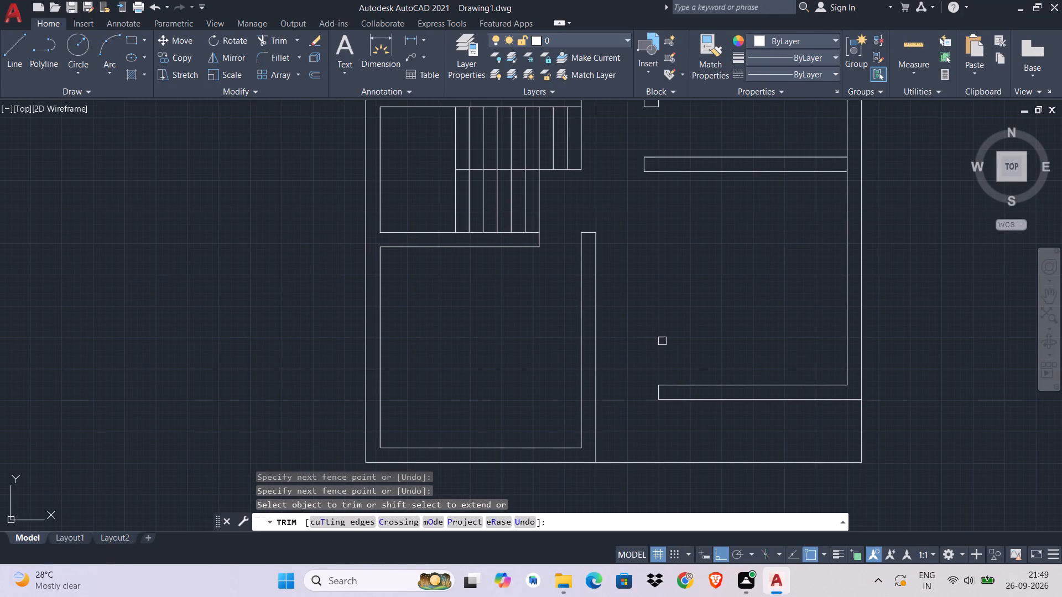
pyautogui.scroll(-1, 653, 282)
pyautogui.moveTo(653, 280); pyautogui.dragTo(647, 304, button='middle')
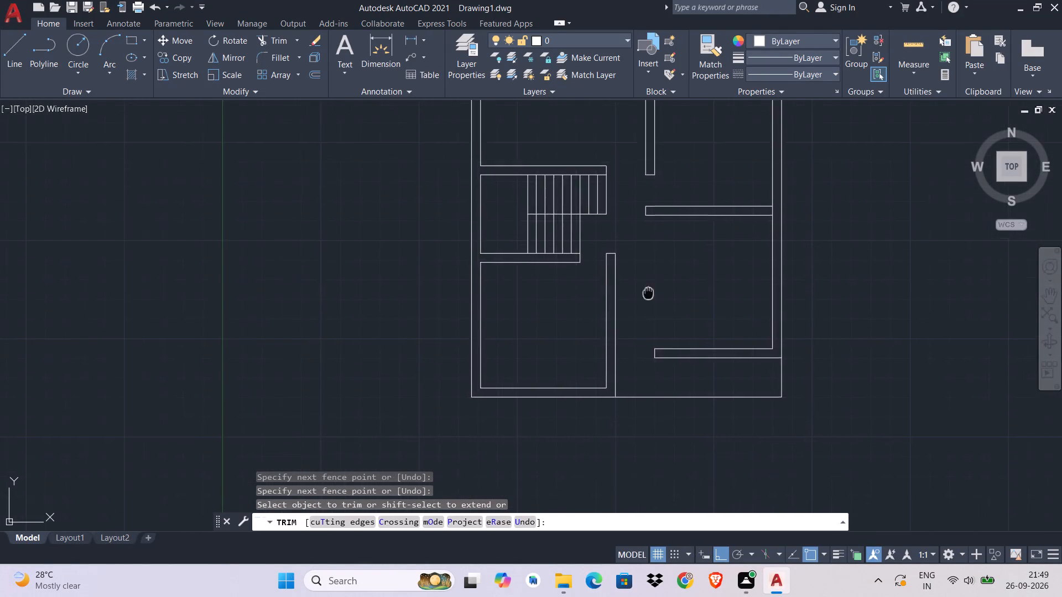
pyautogui.moveTo(647, 304); pyautogui.dragTo(645, 312, button='middle')
pyautogui.scroll(4, 770, 233)
pyautogui.moveTo(746, 265); pyautogui.dragTo(749, 266)
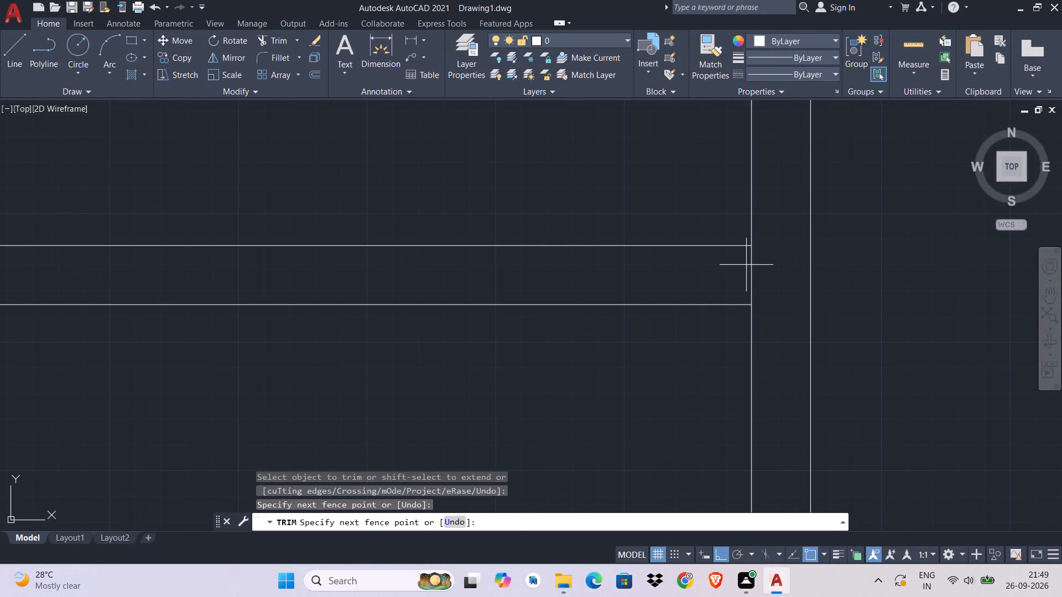
pyautogui.moveTo(749, 266); pyautogui.dragTo(754, 269)
pyautogui.click(763, 274)
pyautogui.scroll(-3, 764, 289)
pyautogui.moveTo(653, 231); pyautogui.dragTo(675, 376, button='middle')
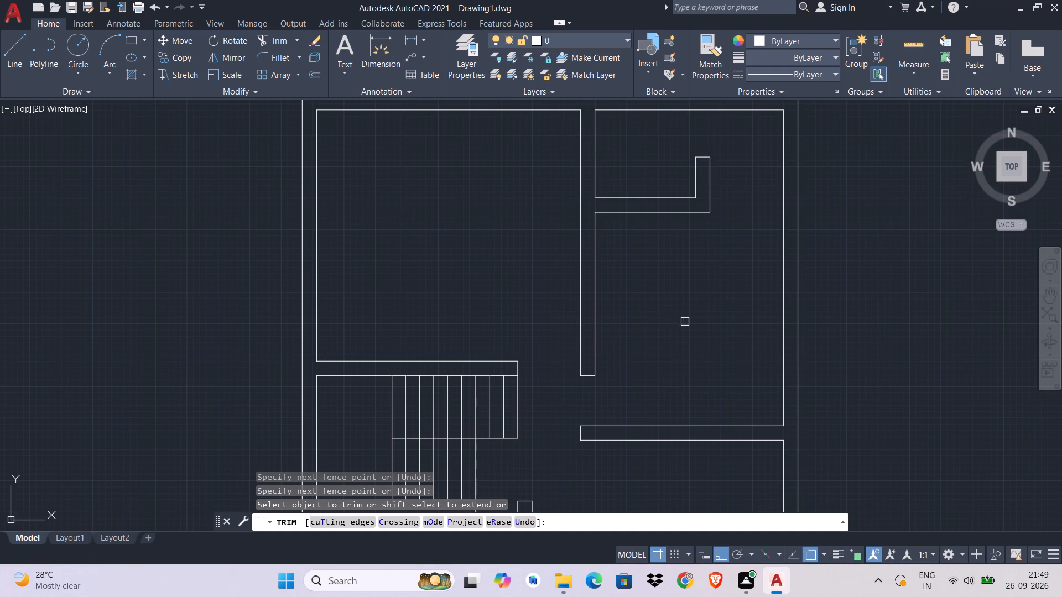
pyautogui.scroll(-3, 700, 316)
pyautogui.moveTo(690, 309); pyautogui.dragTo(670, 264, button='middle')
pyautogui.scroll(2, 670, 264)
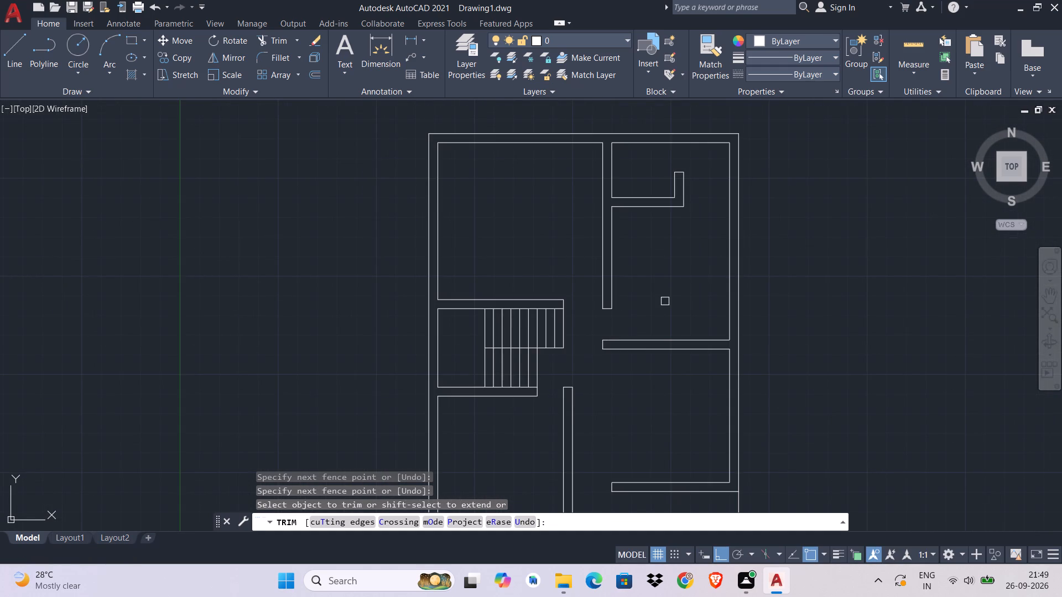
pyautogui.moveTo(645, 308); pyautogui.dragTo(691, 279, button='middle')
pyautogui.press('Escape')
pyautogui.press('Escape')
pyautogui.press('Escape')
pyautogui.press('Escape')
pyautogui.press('Escape')
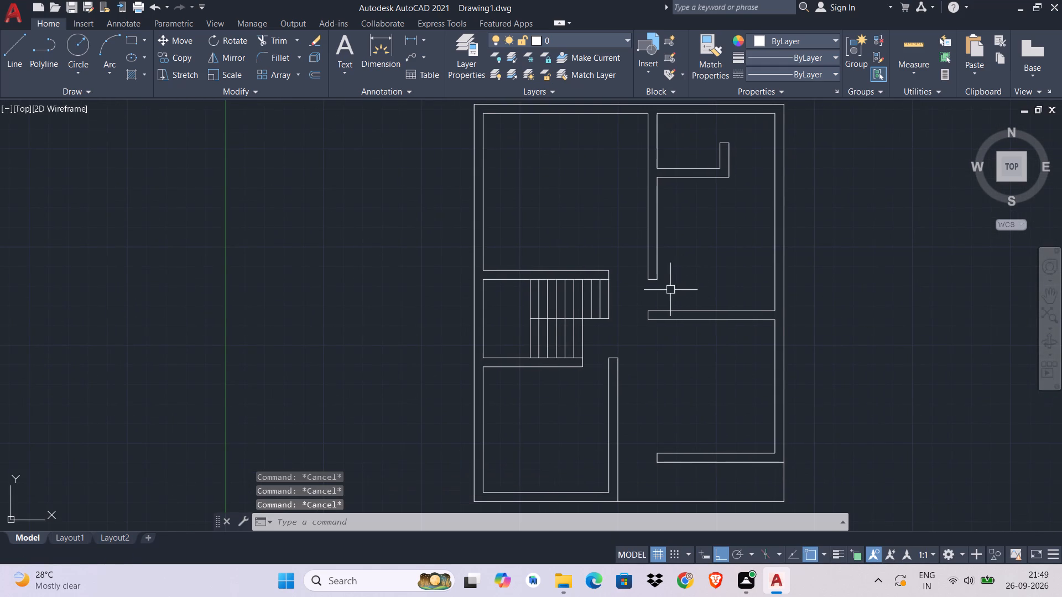
# Create a multiline text label reading KITCHEN inside the upper-left room.
pyautogui.moveTo(671, 290); pyautogui.dragTo(685, 281, button='middle')
pyautogui.moveTo(655, 335); pyautogui.dragTo(764, 312, button='middle')
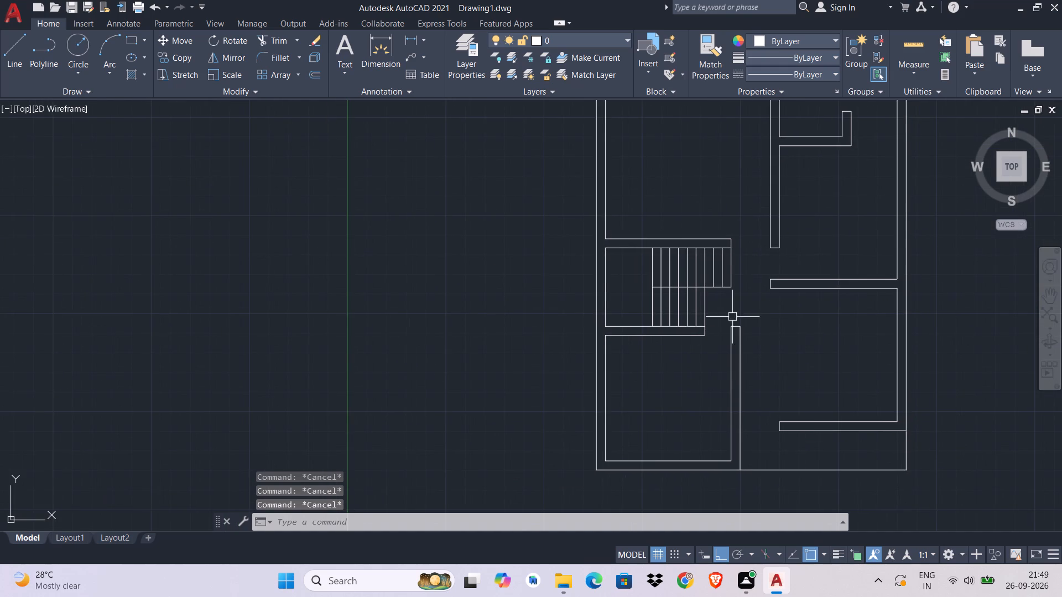
pyautogui.press('m')
pyautogui.write('T')
pyautogui.press('space')
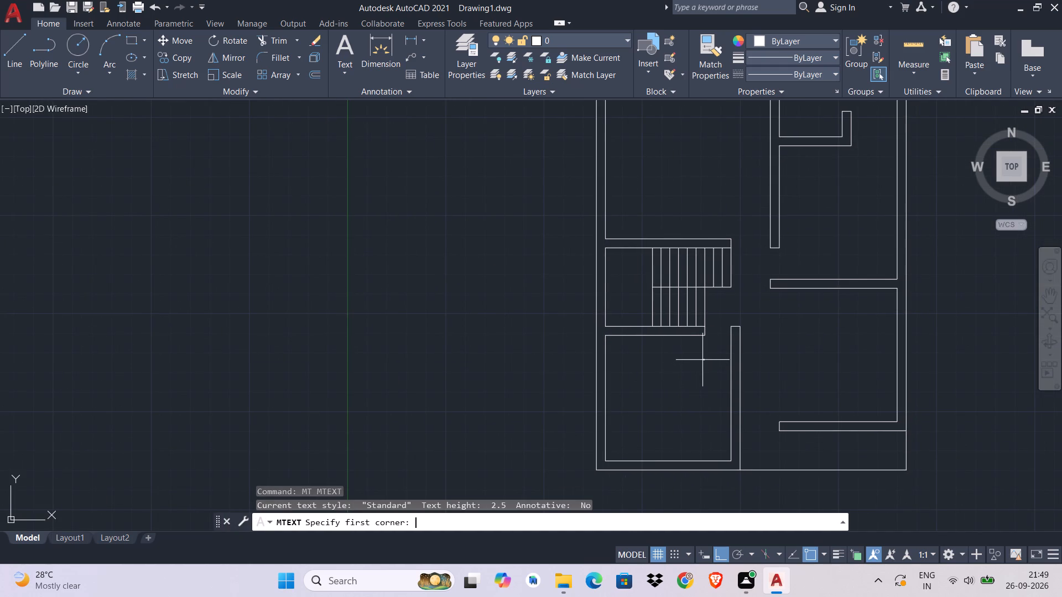
pyautogui.moveTo(672, 228); pyautogui.dragTo(643, 373, button='middle')
pyautogui.click(622, 281)
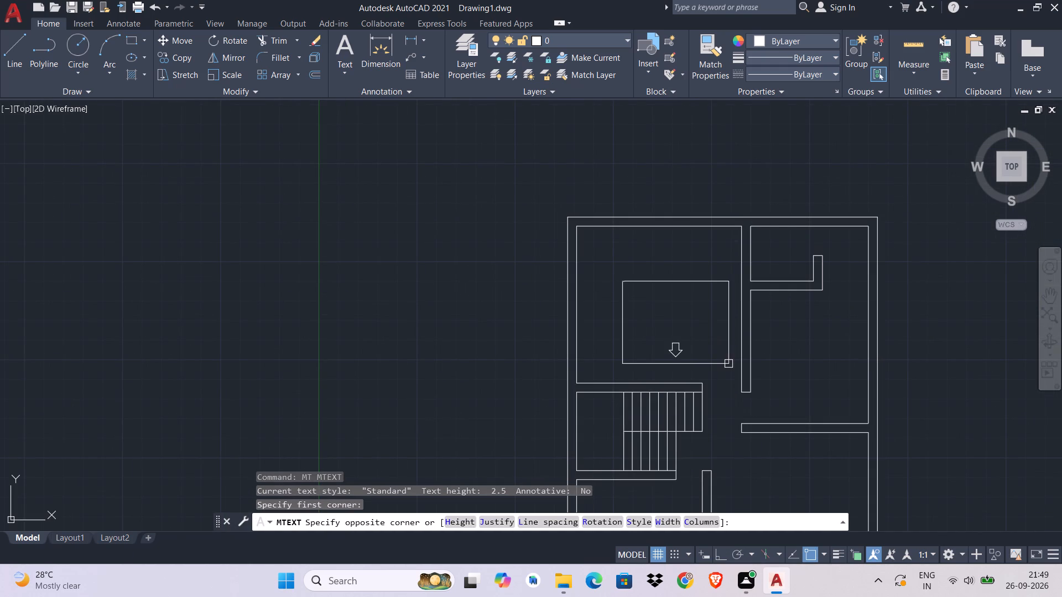
pyautogui.click(713, 344)
pyautogui.scroll(3, 657, 319)
pyautogui.moveTo(664, 298); pyautogui.dragTo(560, 298, button='middle')
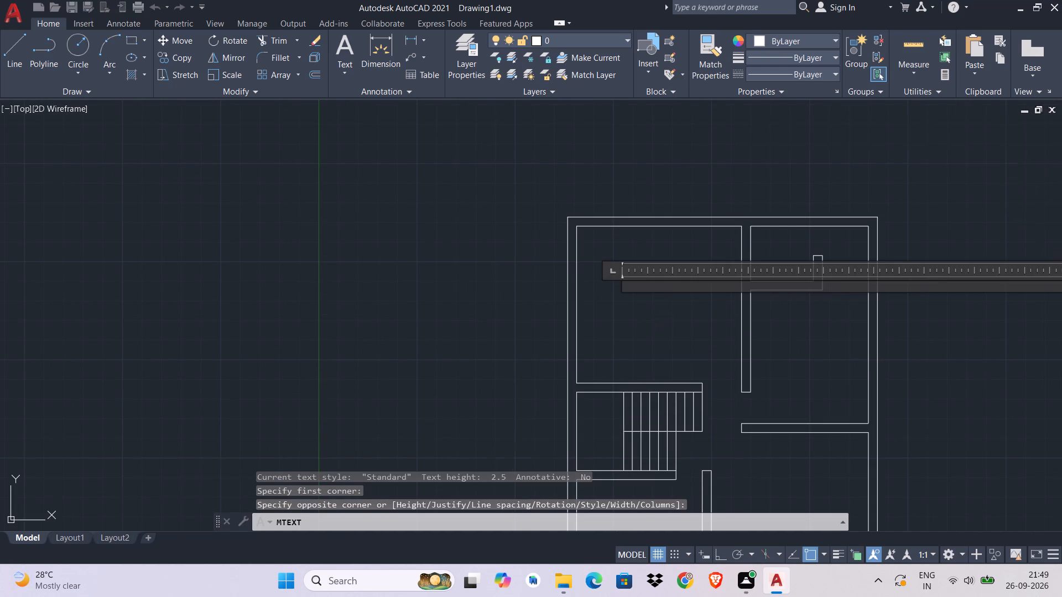
pyautogui.moveTo(560, 298); pyautogui.dragTo(452, 301, button='middle')
pyautogui.scroll(-5, 473, 286)
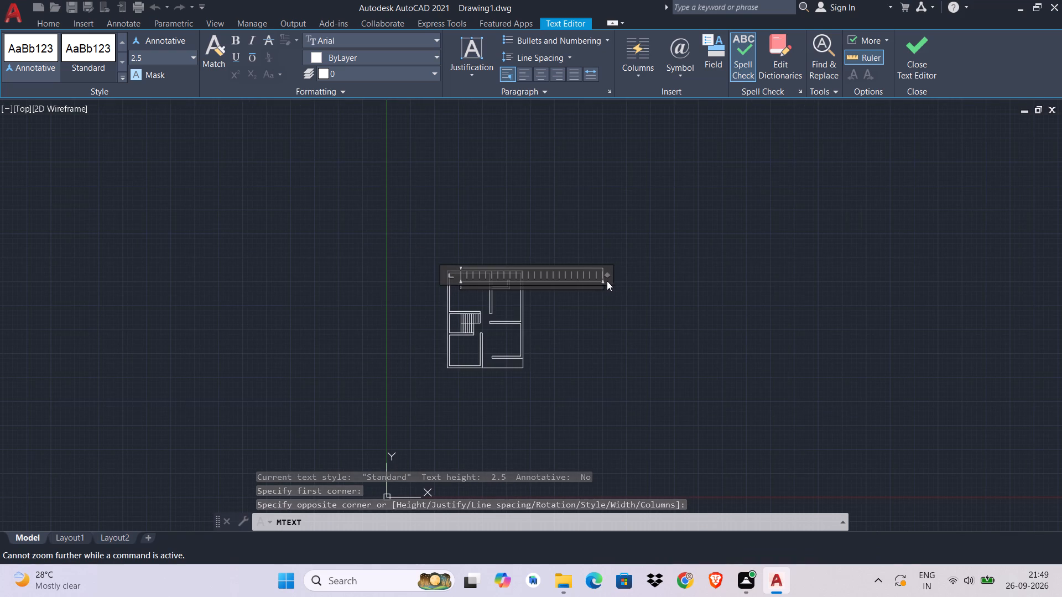
pyautogui.moveTo(609, 282); pyautogui.dragTo(566, 277)
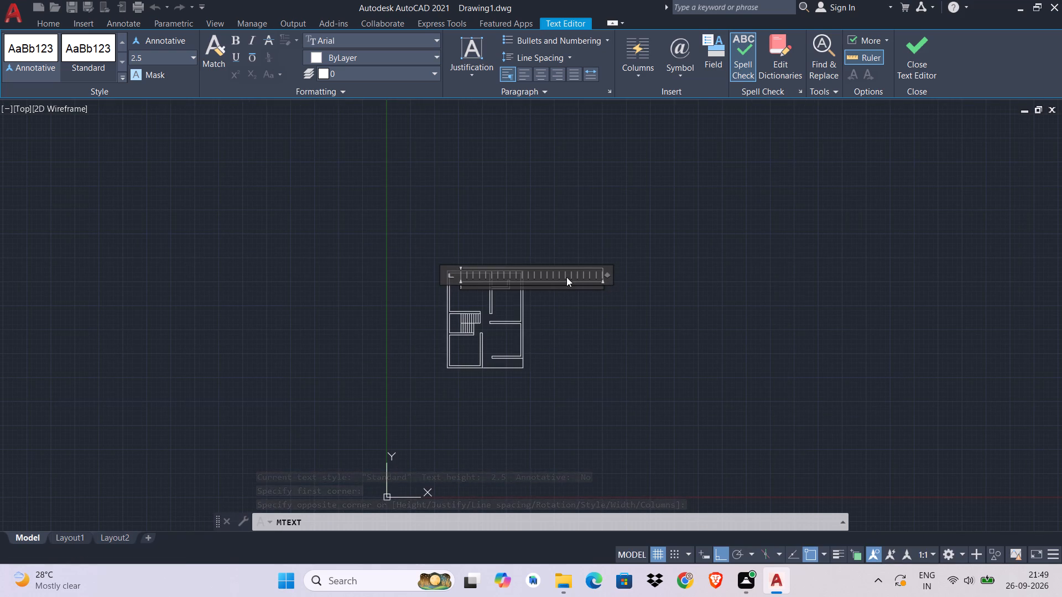
pyautogui.moveTo(566, 277); pyautogui.dragTo(539, 275)
pyautogui.scroll(4, 429, 285)
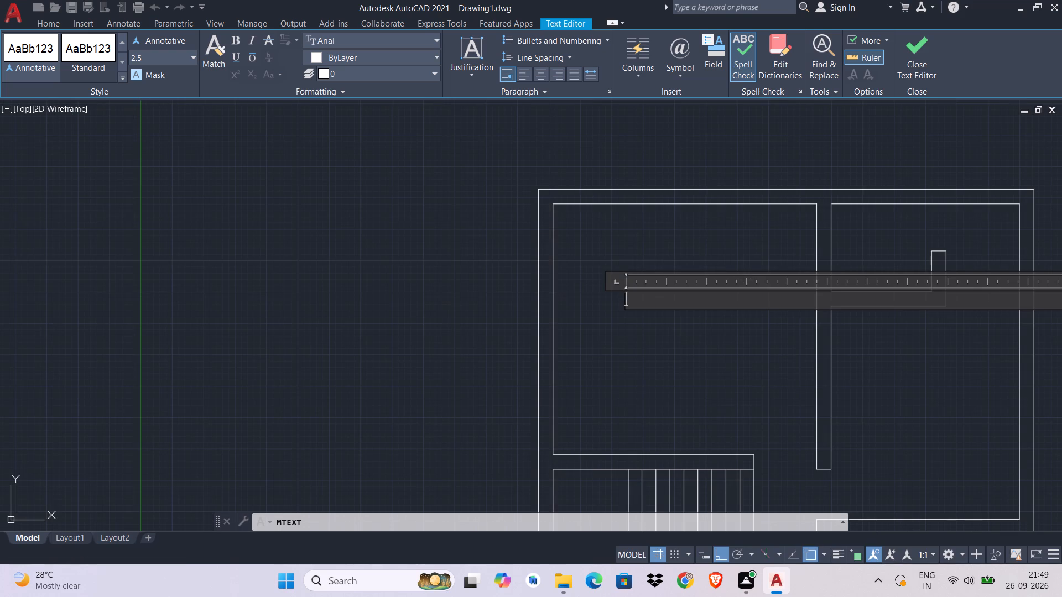
pyautogui.write('KITCHEN')
# Indent KITCHEN by two spaces, add a second line reading 420 X 400 below it, and finish the text.
pyautogui.click(693, 296)
pyautogui.press('Return')
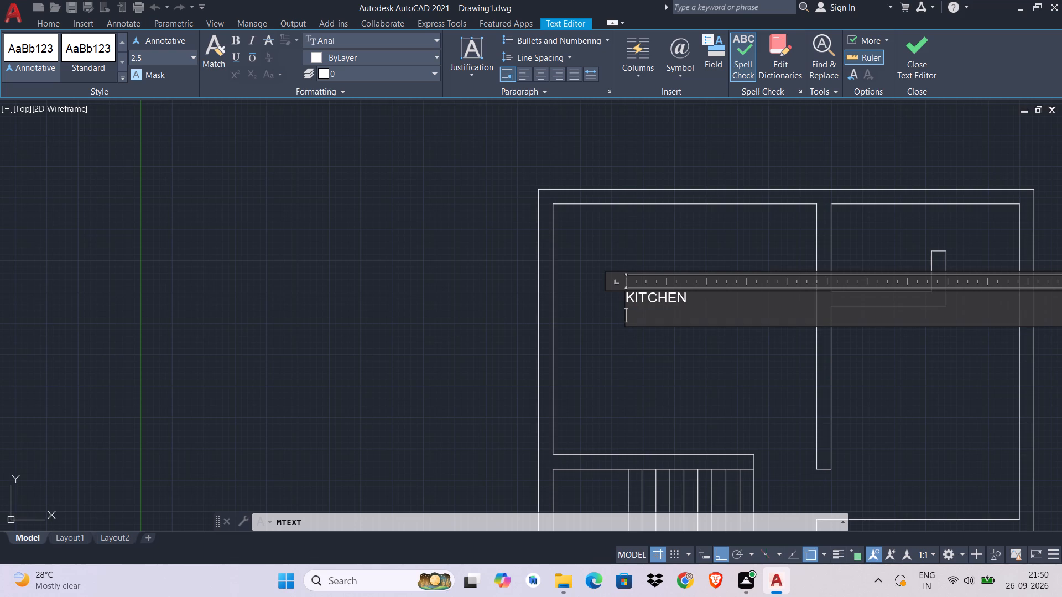
pyautogui.click(626, 298)
pyautogui.press('space')
pyautogui.press('space')
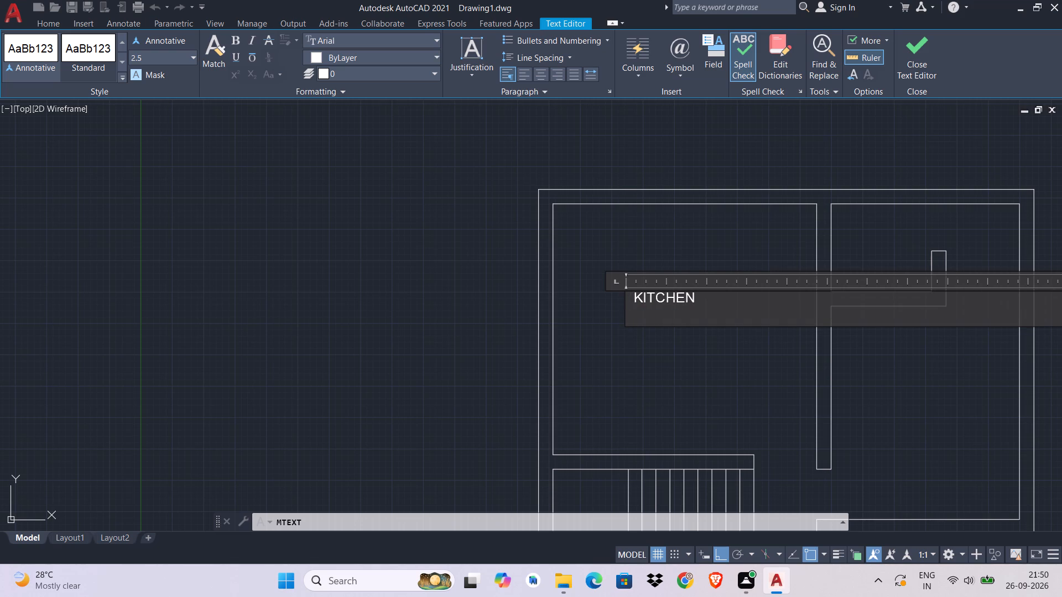
pyautogui.click(703, 297)
pyautogui.press('Return')
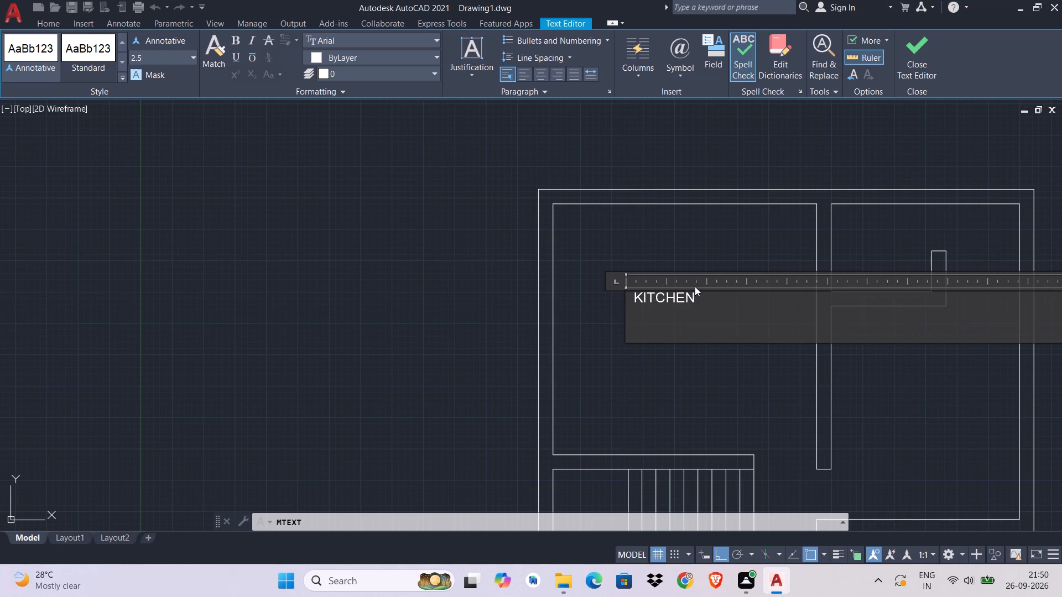
pyautogui.press('space')
pyautogui.write('429')
pyautogui.press('BackSpace')
pyautogui.press('0')
pyautogui.press('x')
pyautogui.write('400')
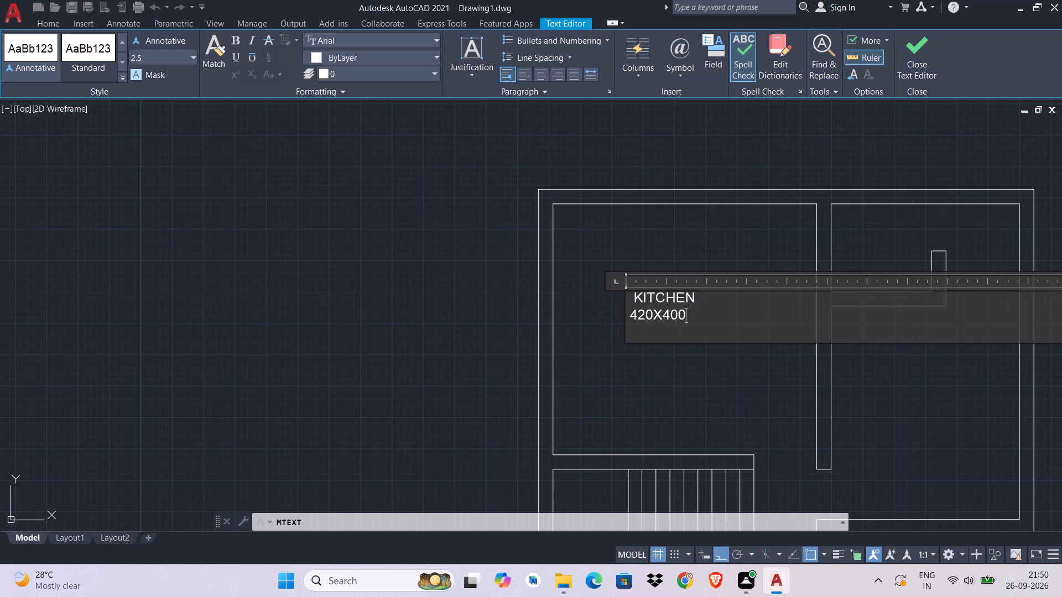
pyautogui.click(652, 314)
pyautogui.press('space')
pyautogui.click(666, 315)
pyautogui.press('space')
pyautogui.click(921, 56)
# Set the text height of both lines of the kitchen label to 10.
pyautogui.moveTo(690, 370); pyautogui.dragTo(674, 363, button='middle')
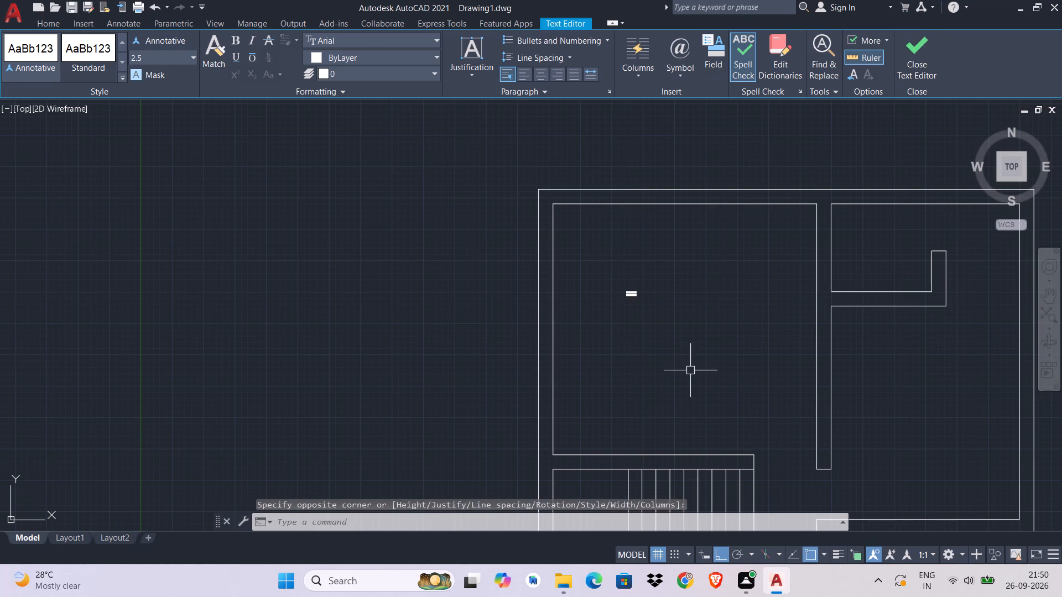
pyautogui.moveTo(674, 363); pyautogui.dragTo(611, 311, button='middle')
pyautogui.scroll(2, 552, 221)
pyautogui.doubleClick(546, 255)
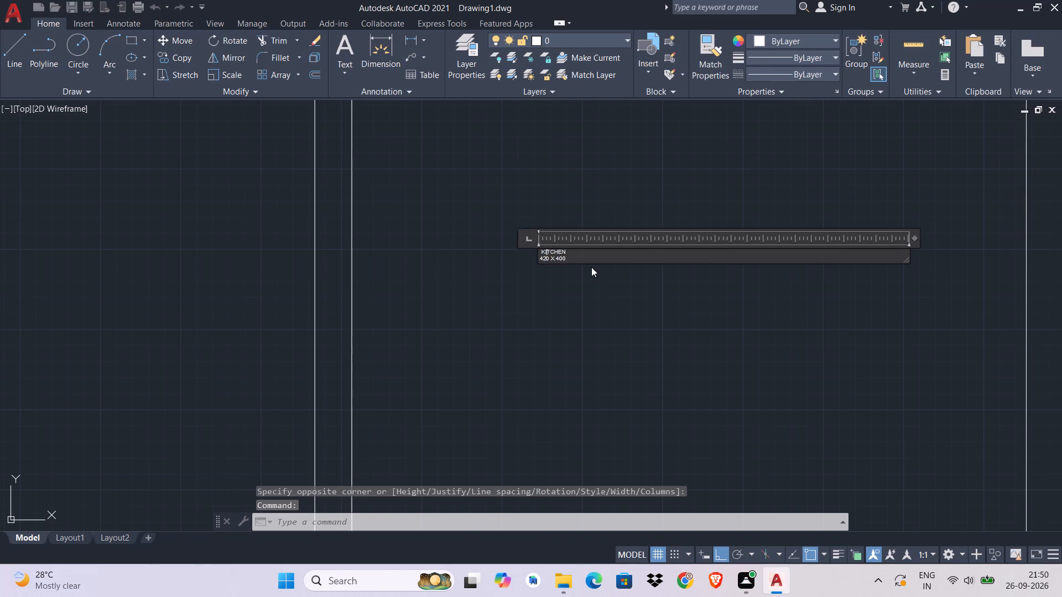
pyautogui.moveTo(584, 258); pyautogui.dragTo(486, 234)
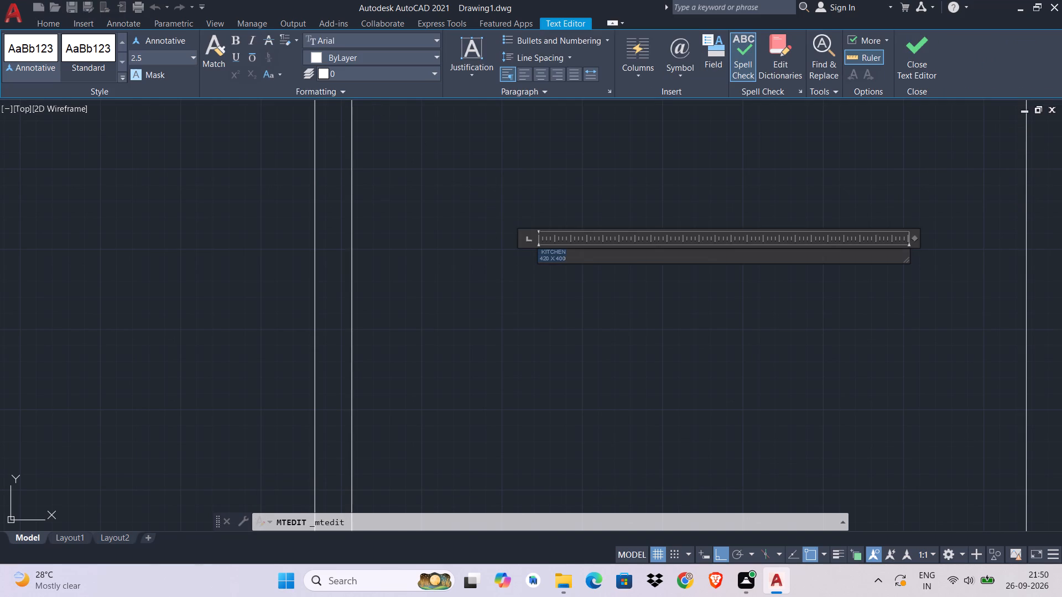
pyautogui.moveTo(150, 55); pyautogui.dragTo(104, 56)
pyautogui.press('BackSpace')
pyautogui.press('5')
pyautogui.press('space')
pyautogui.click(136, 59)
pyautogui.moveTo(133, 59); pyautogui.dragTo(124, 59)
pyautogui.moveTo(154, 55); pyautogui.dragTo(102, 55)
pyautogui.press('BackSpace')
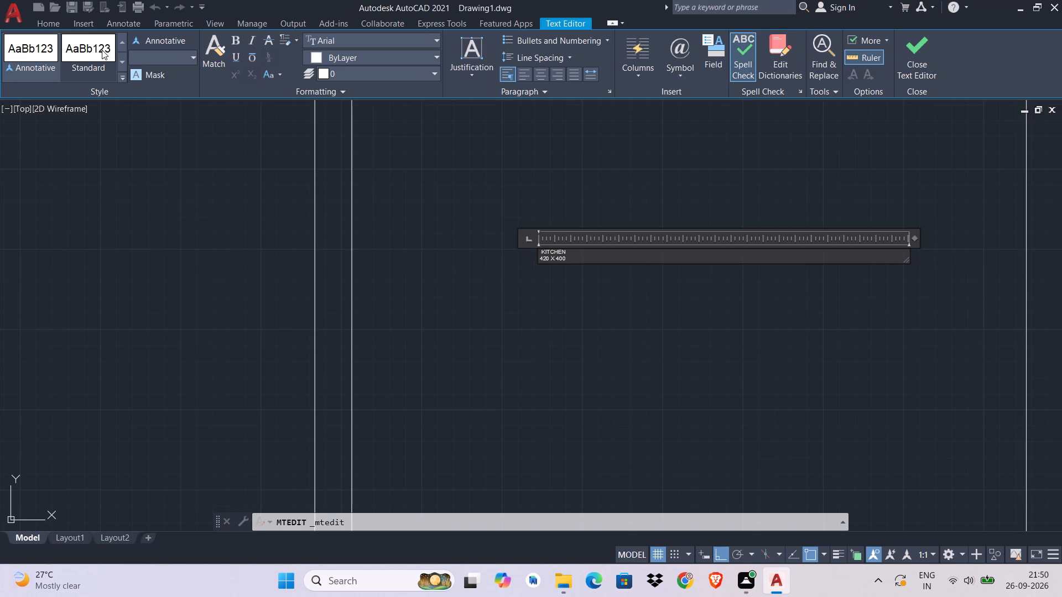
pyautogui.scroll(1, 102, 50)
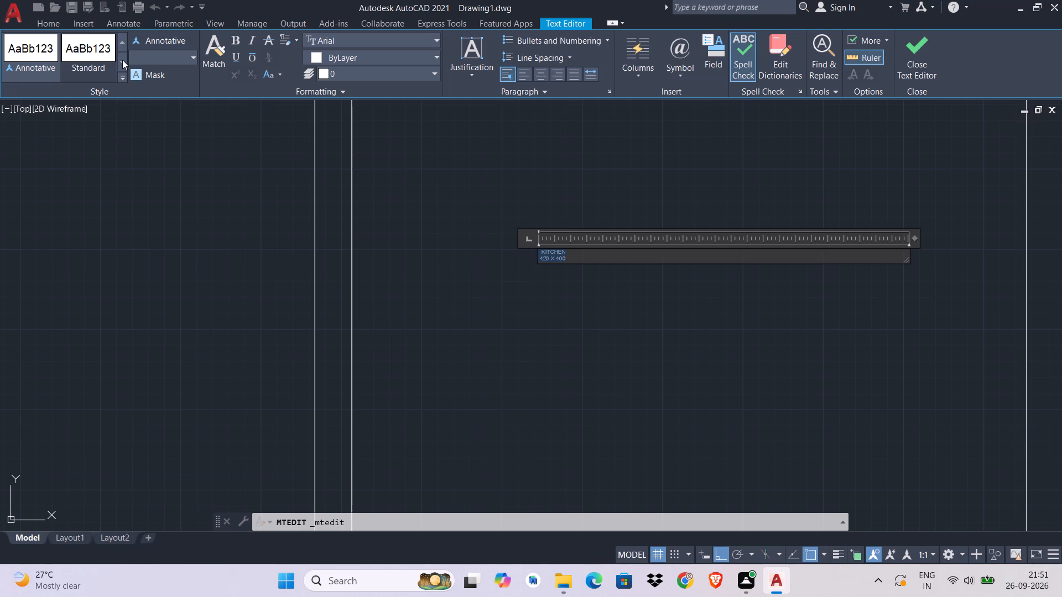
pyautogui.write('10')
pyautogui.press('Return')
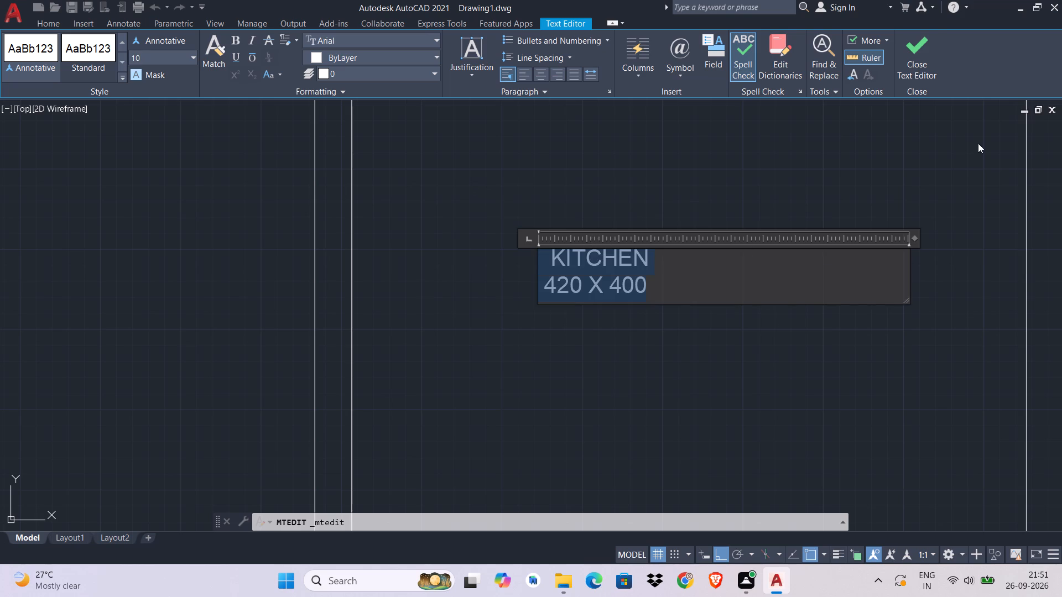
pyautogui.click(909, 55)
# Move the kitchen label slightly to the right within the upper-left room.
pyautogui.scroll(-3, 712, 274)
pyautogui.moveTo(712, 276); pyautogui.dragTo(539, 236, button='middle')
pyautogui.scroll(1, 483, 241)
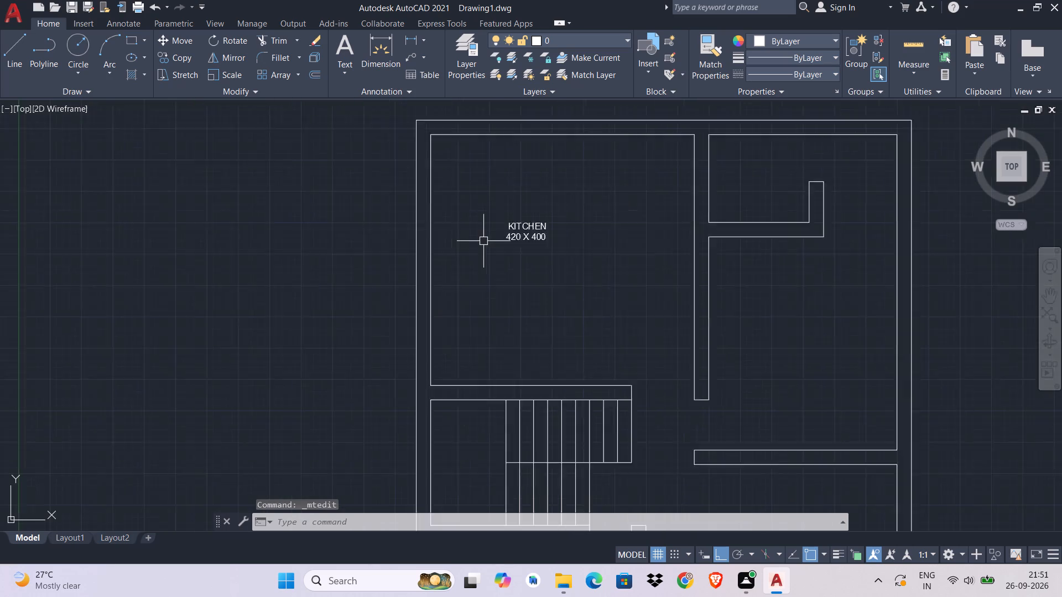
pyautogui.scroll(2, 483, 241)
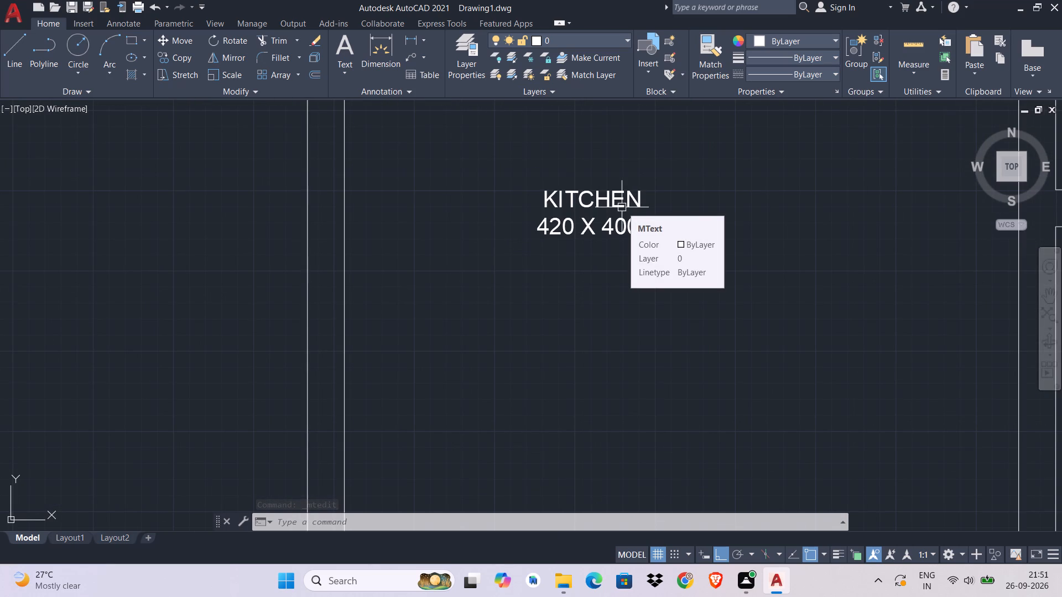
pyautogui.scroll(-3, 736, 350)
pyautogui.moveTo(736, 341); pyautogui.dragTo(648, 294, button='middle')
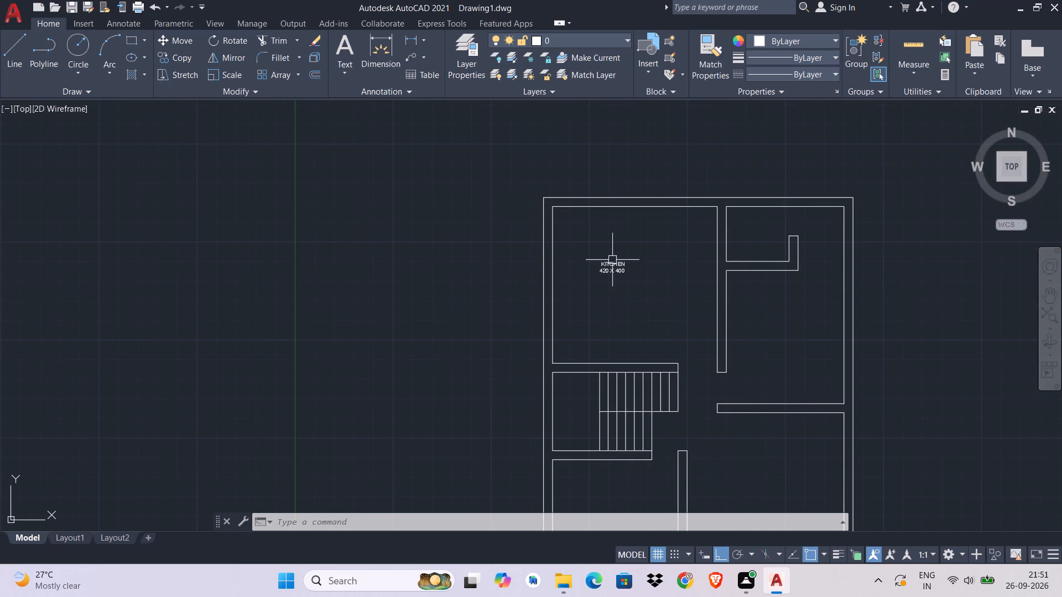
pyautogui.click(612, 260)
pyautogui.click(600, 260)
pyautogui.click(629, 289)
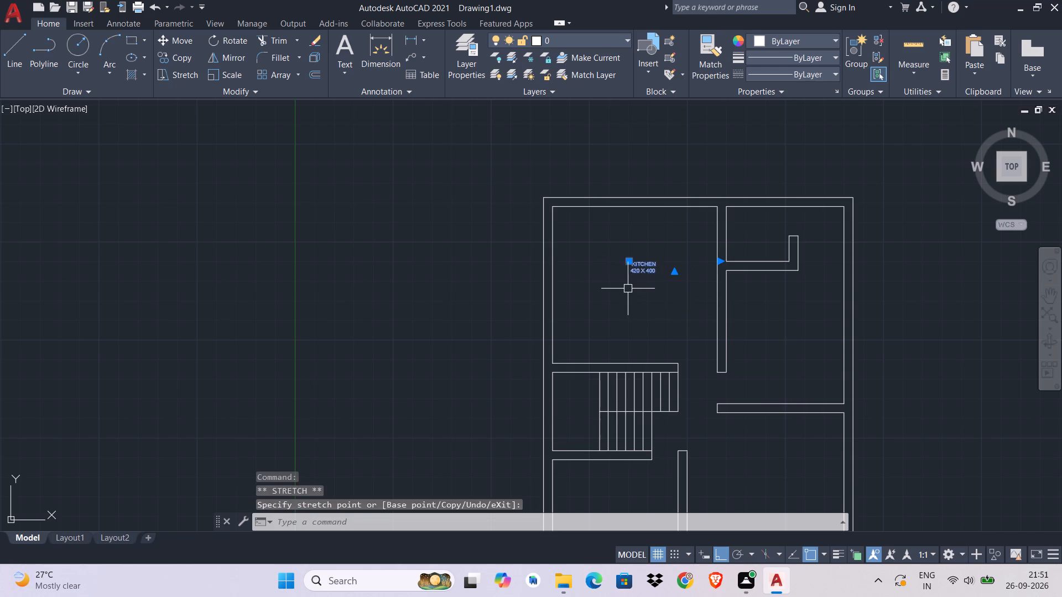
pyautogui.press('Escape')
# Set the text height of both lines of the kitchen label to 15.
pyautogui.scroll(3, 632, 264)
pyautogui.doubleClick(662, 265)
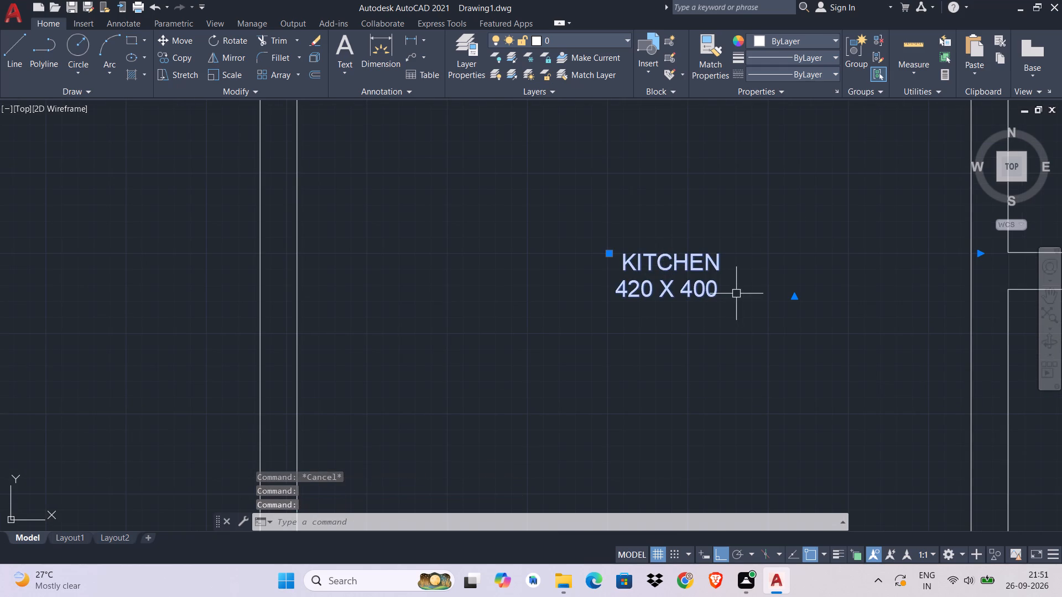
pyautogui.doubleClick(672, 269)
pyautogui.moveTo(739, 296); pyautogui.dragTo(623, 257)
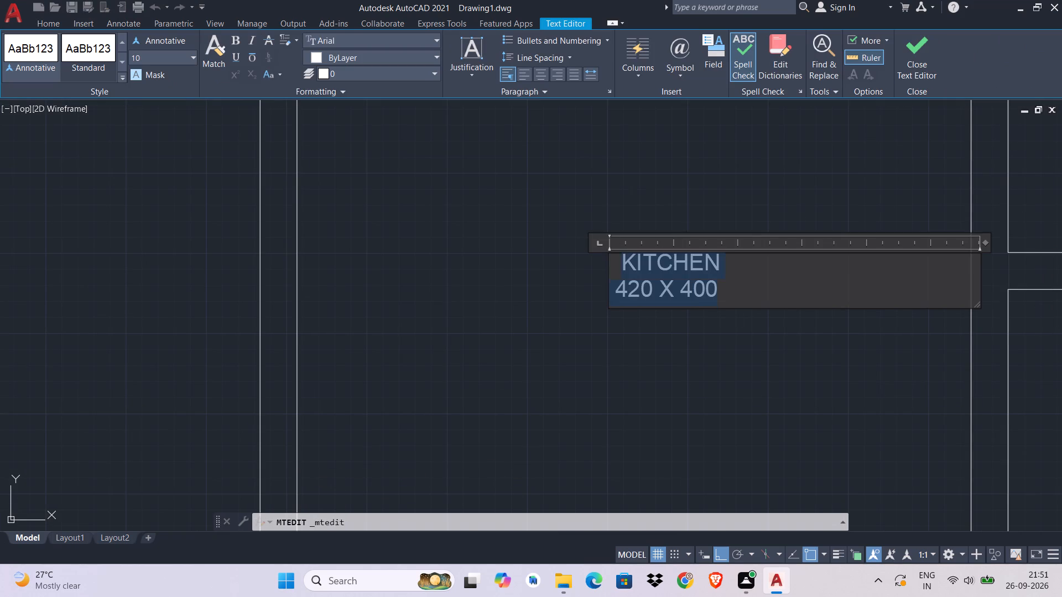
pyautogui.moveTo(623, 257); pyautogui.dragTo(520, 221)
pyautogui.click(155, 59)
pyautogui.press('BackSpace')
pyautogui.write('15')
pyautogui.press('Return')
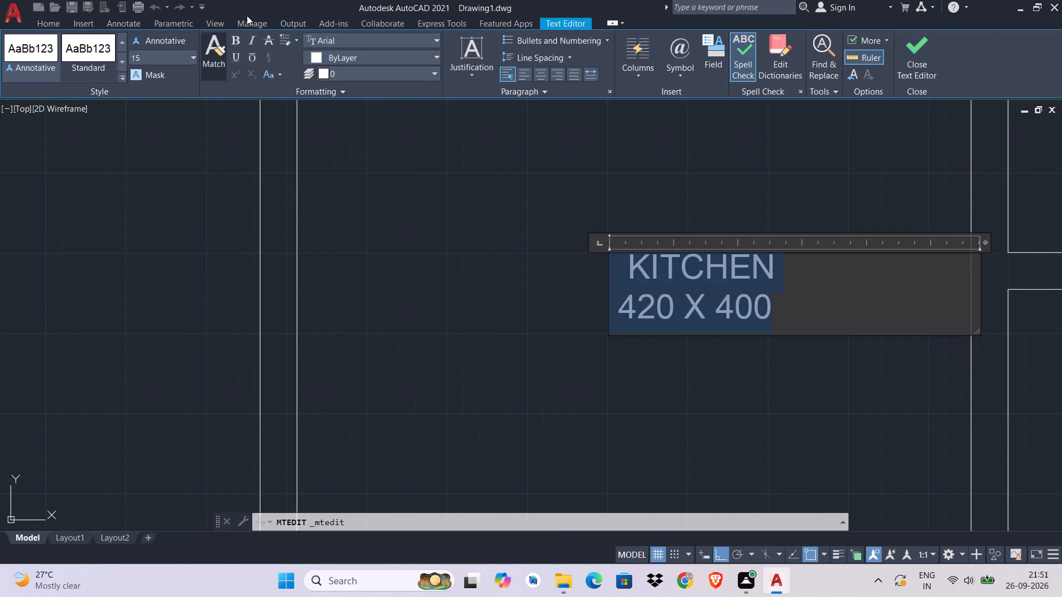
pyautogui.click(915, 62)
# Close the text editor and move the kitchen label slightly to the left within the upper-left room.
pyautogui.scroll(-2, 737, 332)
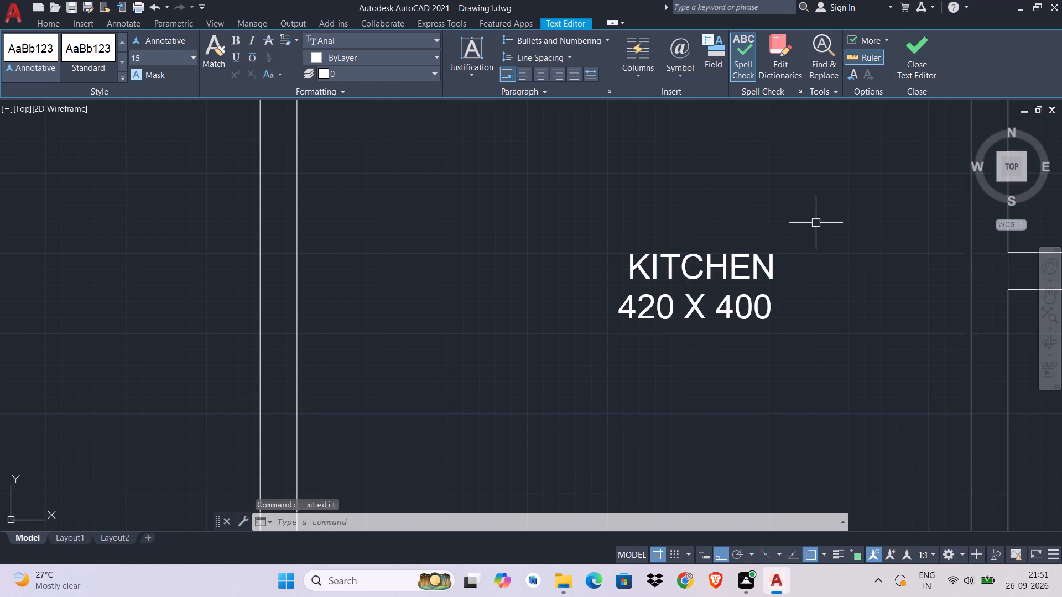
pyautogui.scroll(-1, 737, 333)
pyautogui.moveTo(737, 333); pyautogui.dragTo(588, 250, button='middle')
pyautogui.click(577, 251)
pyautogui.click(553, 222)
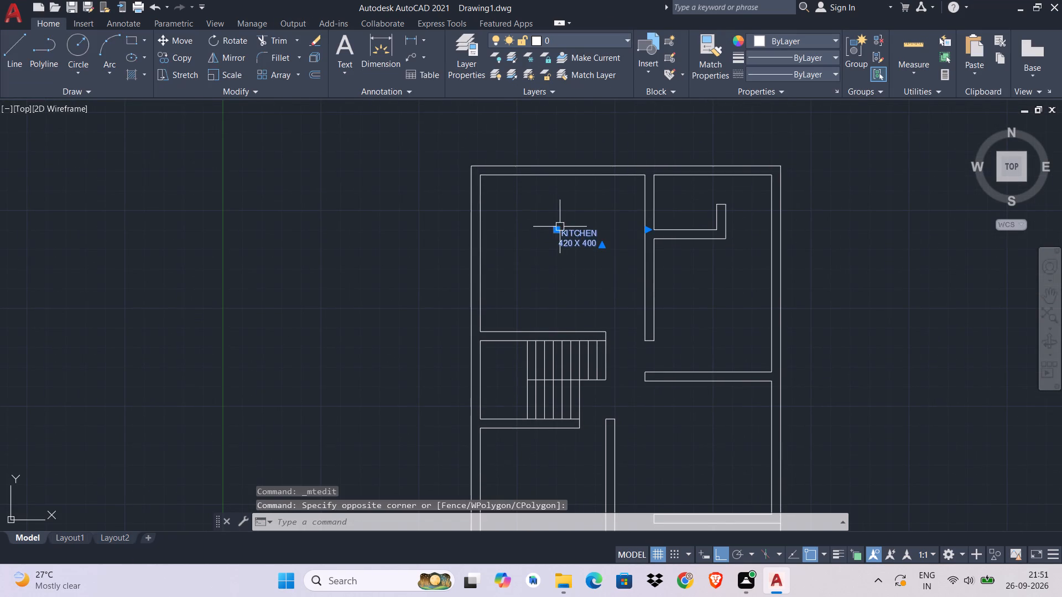
pyautogui.click(555, 230)
pyautogui.click(540, 243)
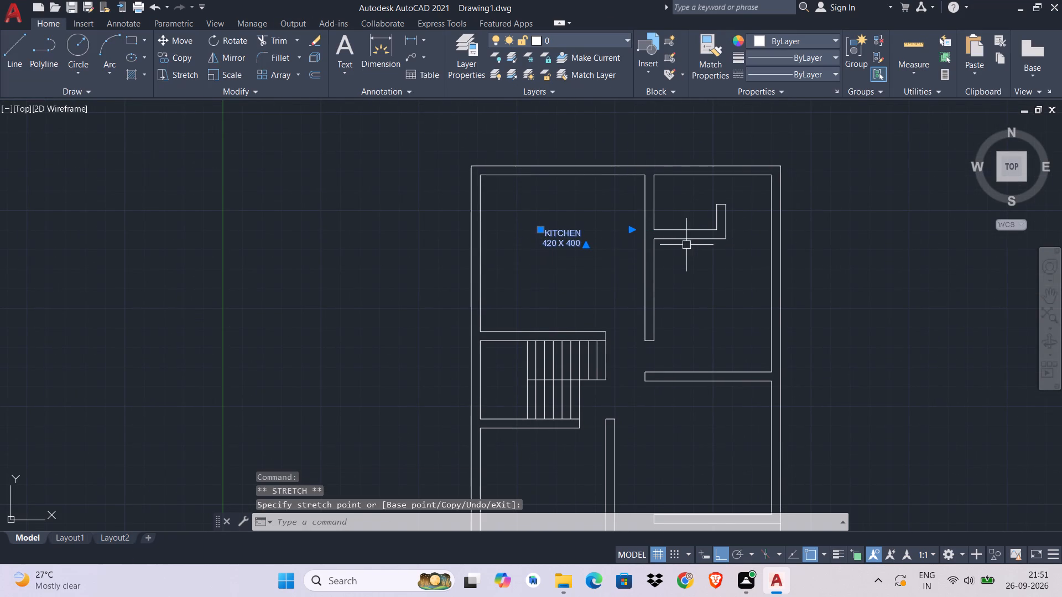
pyautogui.press('Escape')
pyautogui.press('Escape')
# Turn off Ortho mode while trying to copy the kitchen label into the small upper-right room.
pyautogui.press('c')
pyautogui.press('o')
pyautogui.press('space')
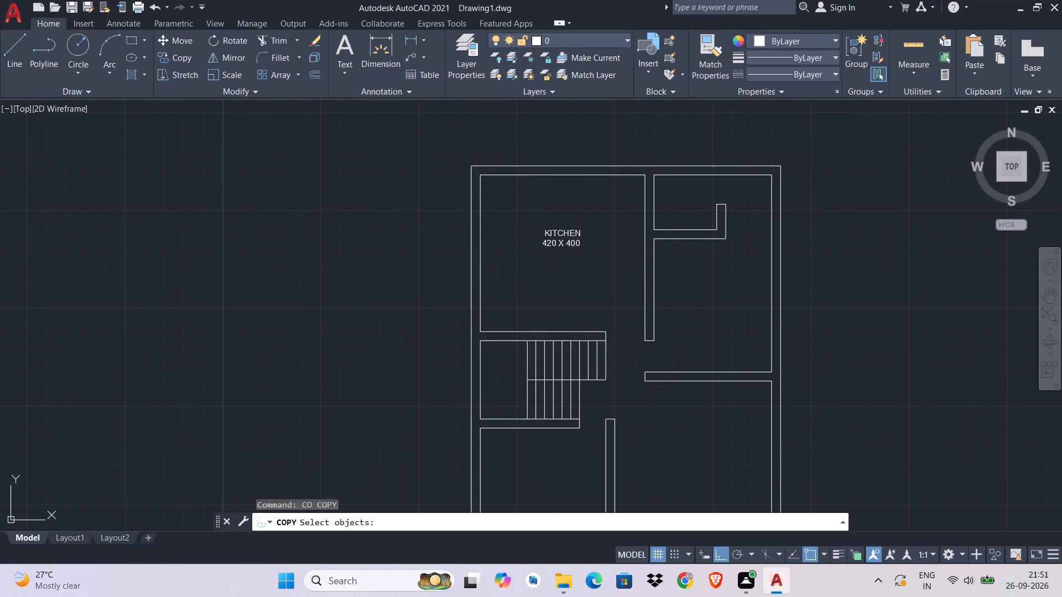
pyautogui.click(568, 249)
pyautogui.press('Return')
pyautogui.click(543, 234)
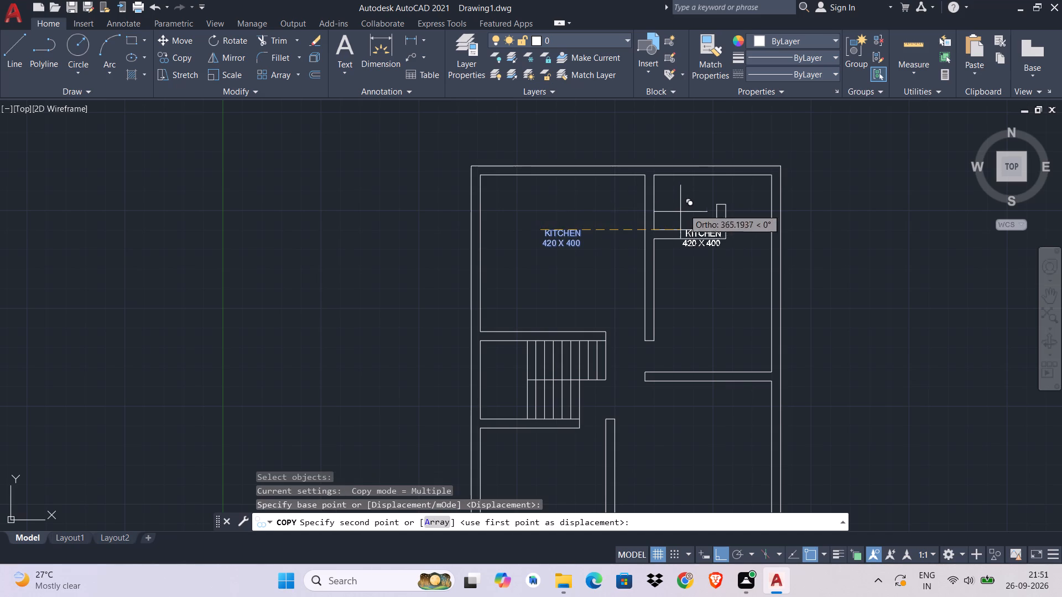
pyautogui.press('l')
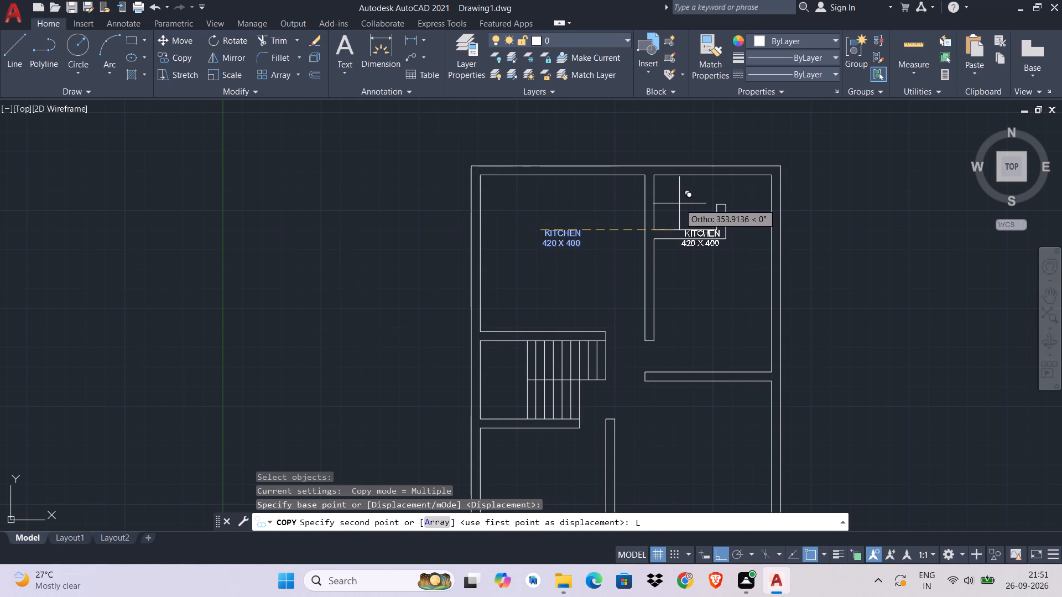
pyautogui.hotkey('ctrl', 'l')
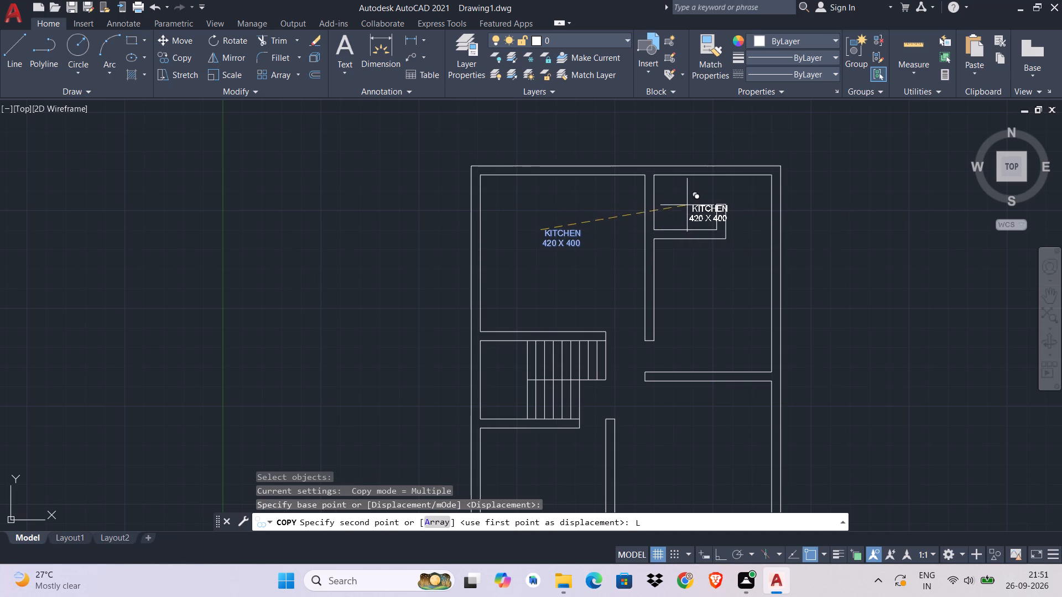
pyautogui.click(670, 196)
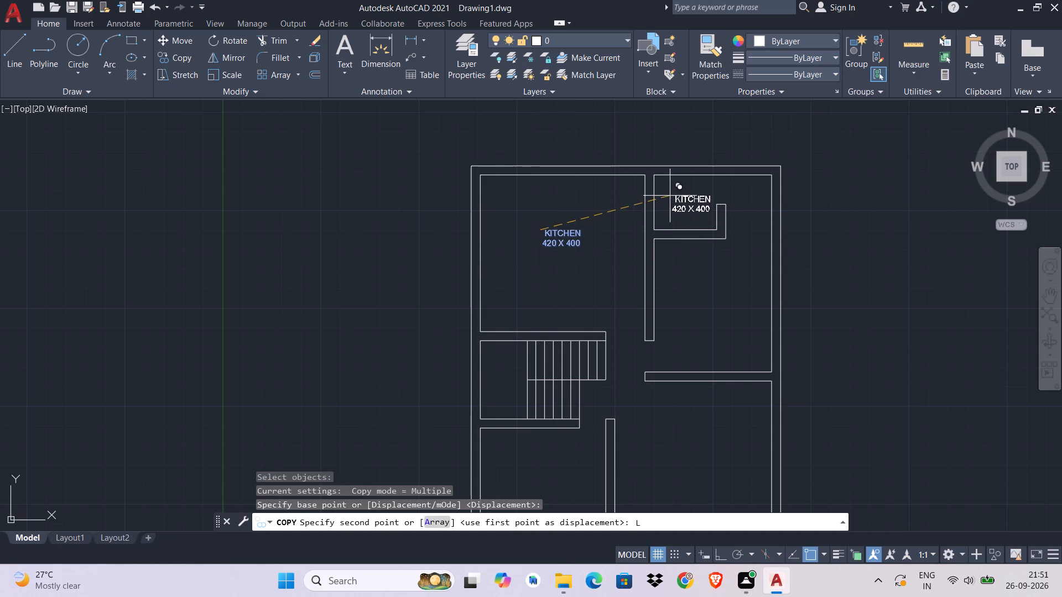
pyautogui.click(668, 200)
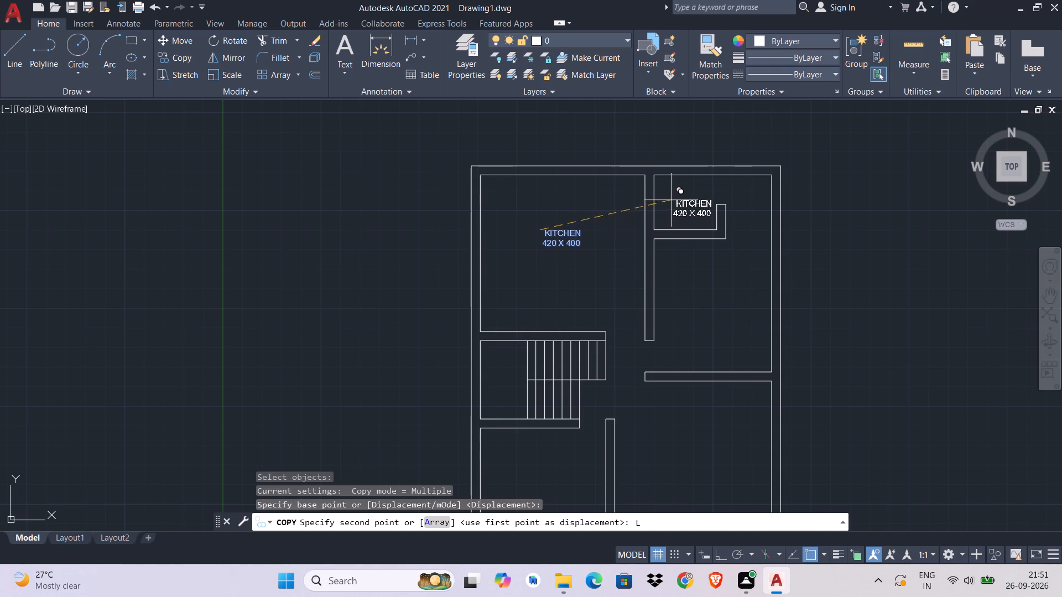
pyautogui.press('Escape')
pyautogui.press('Escape')
pyautogui.press('Escape')
pyautogui.press('Escape')
# Copy the kitchen label into the small upper-right room and into the larger room directly below it.
pyautogui.press('c')
pyautogui.press('o')
pyautogui.press('space')
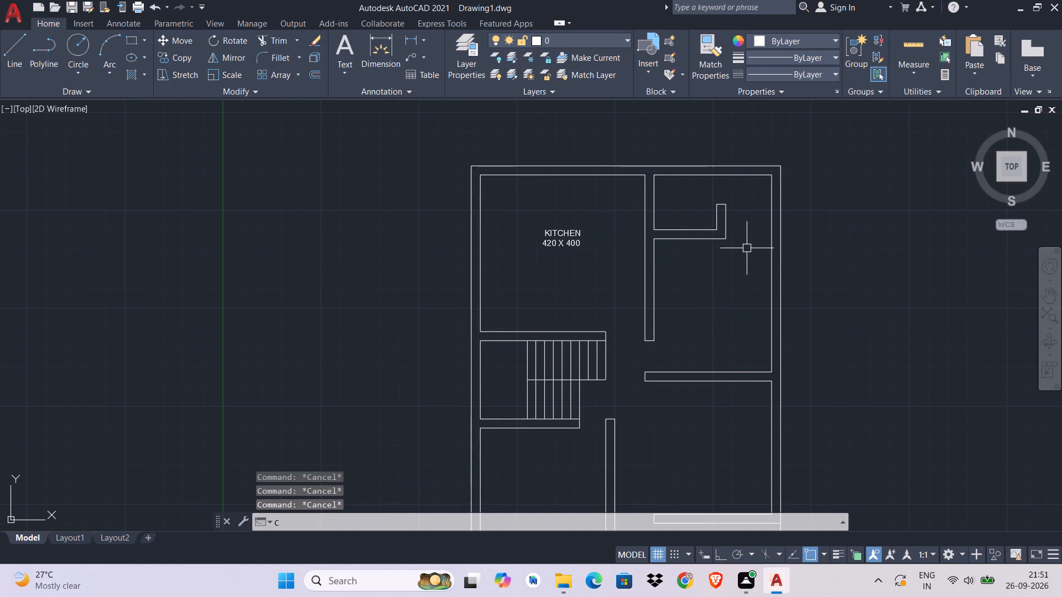
pyautogui.click(568, 238)
pyautogui.press('Return')
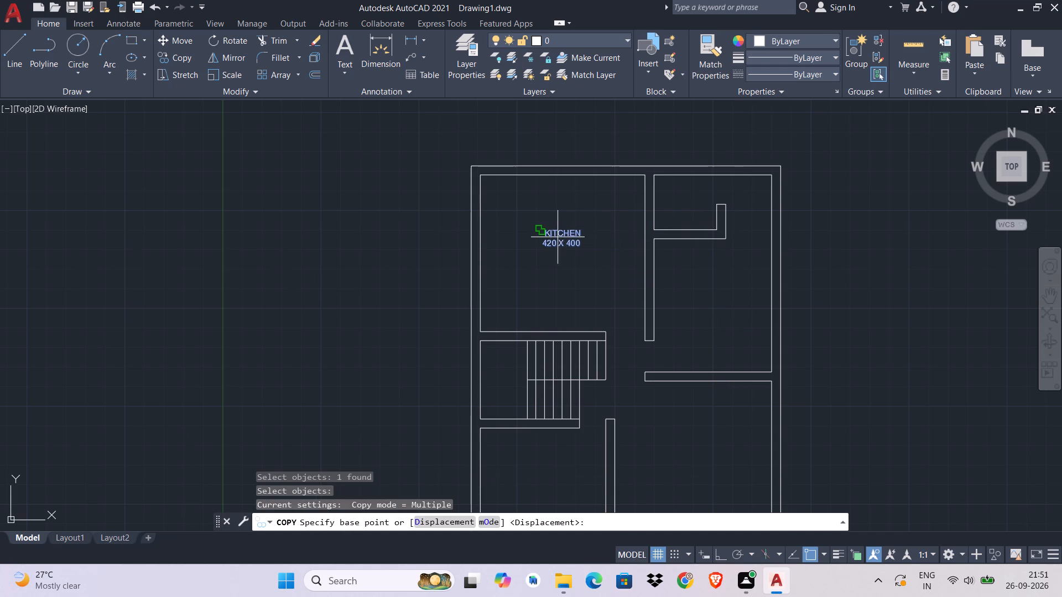
pyautogui.click(558, 237)
pyautogui.click(667, 197)
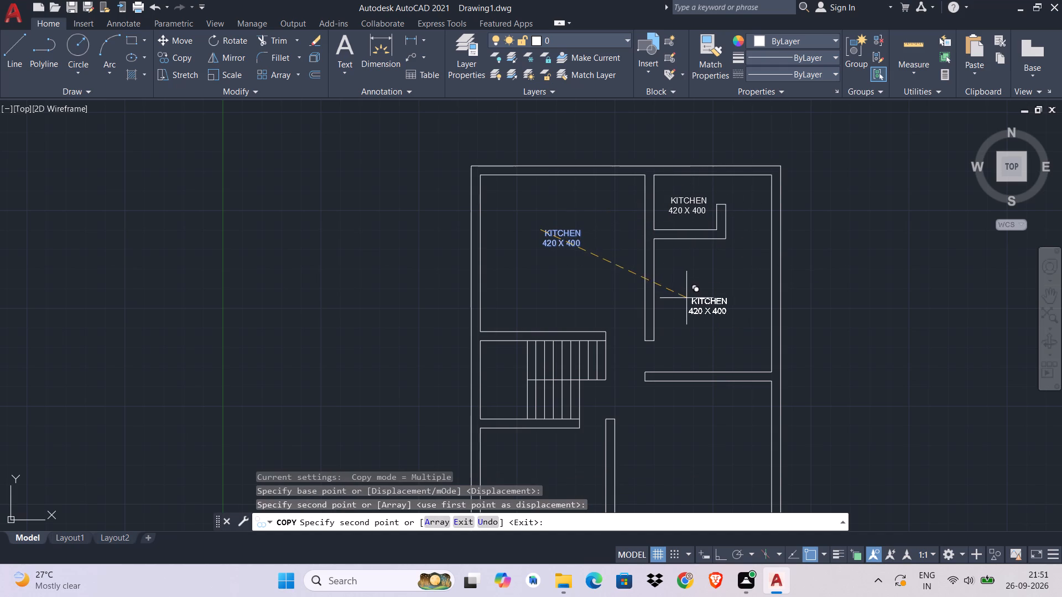
pyautogui.click(668, 327)
# Place further label copies in the lower-left room, the lower-right room, the bottom-right strip and the space beside the stairs, and end the copy.
pyautogui.moveTo(674, 397); pyautogui.dragTo(702, 240, button='middle')
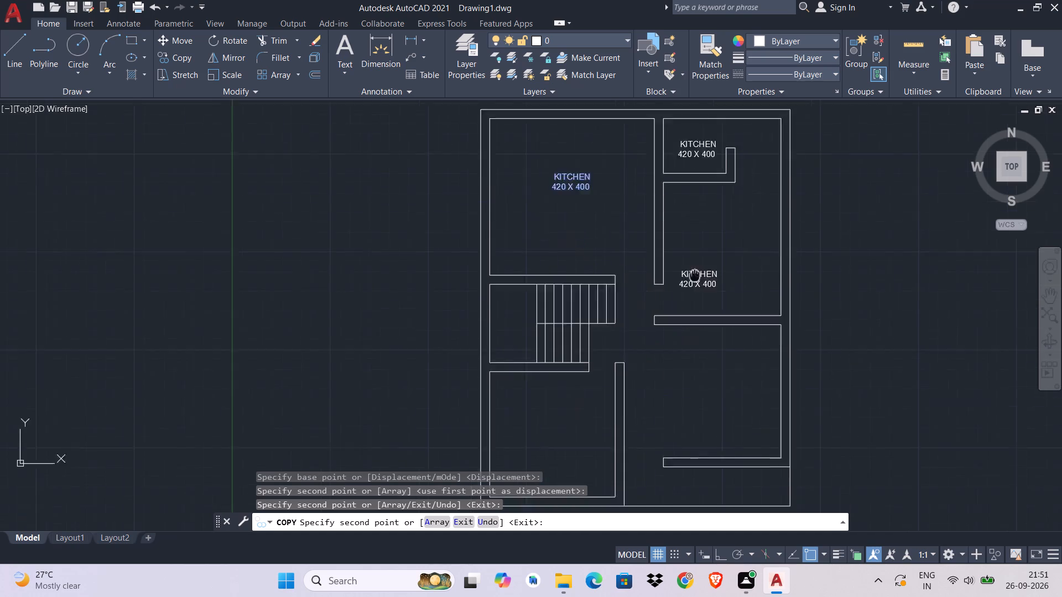
pyautogui.moveTo(702, 240); pyautogui.dragTo(705, 219, button='middle')
pyautogui.click(550, 309)
pyautogui.click(715, 260)
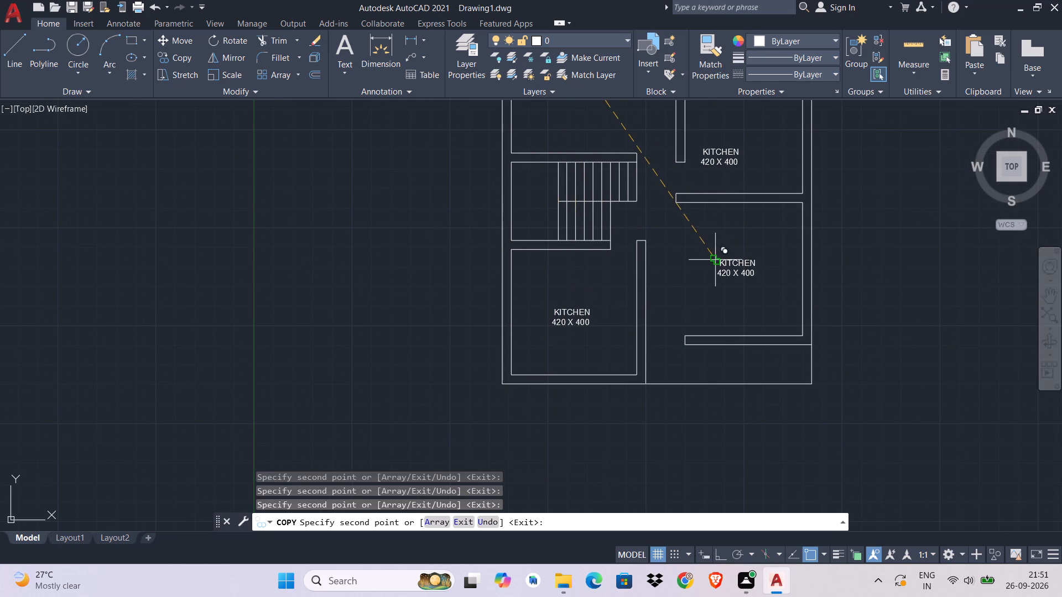
pyautogui.click(680, 360)
pyautogui.moveTo(584, 275); pyautogui.dragTo(621, 318, button='middle')
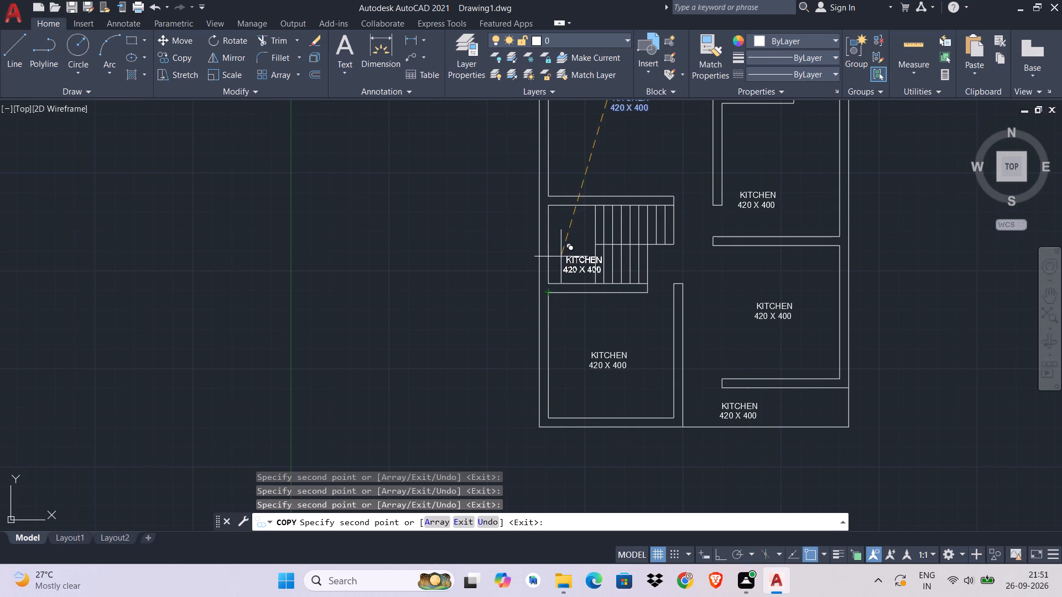
pyautogui.click(556, 256)
pyautogui.moveTo(653, 264); pyautogui.dragTo(695, 297, button='middle')
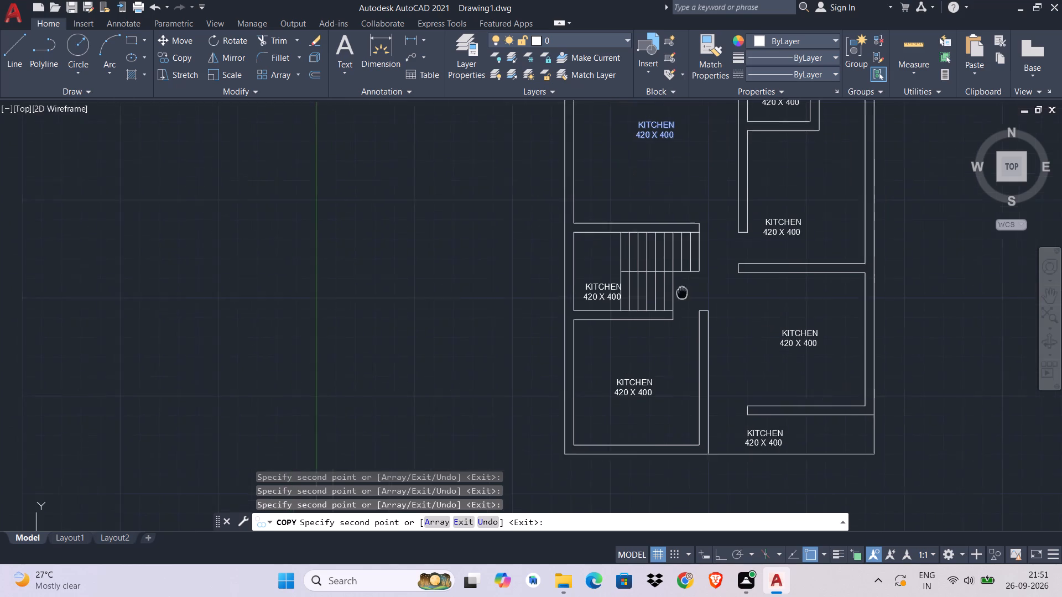
pyautogui.moveTo(695, 297); pyautogui.dragTo(704, 300, button='middle')
pyautogui.press('Escape')
pyautogui.press('Escape')
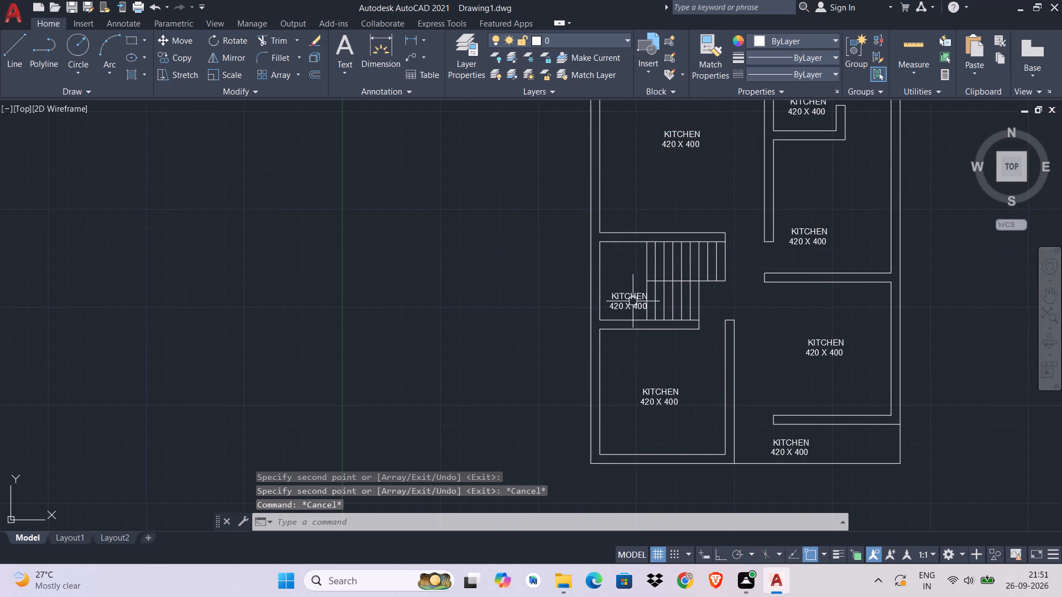
# Replace the label beside the stairs with TOILET, indented one space, above a second line reading 120X200.
pyautogui.doubleClick(628, 301)
pyautogui.moveTo(653, 310); pyautogui.dragTo(607, 297)
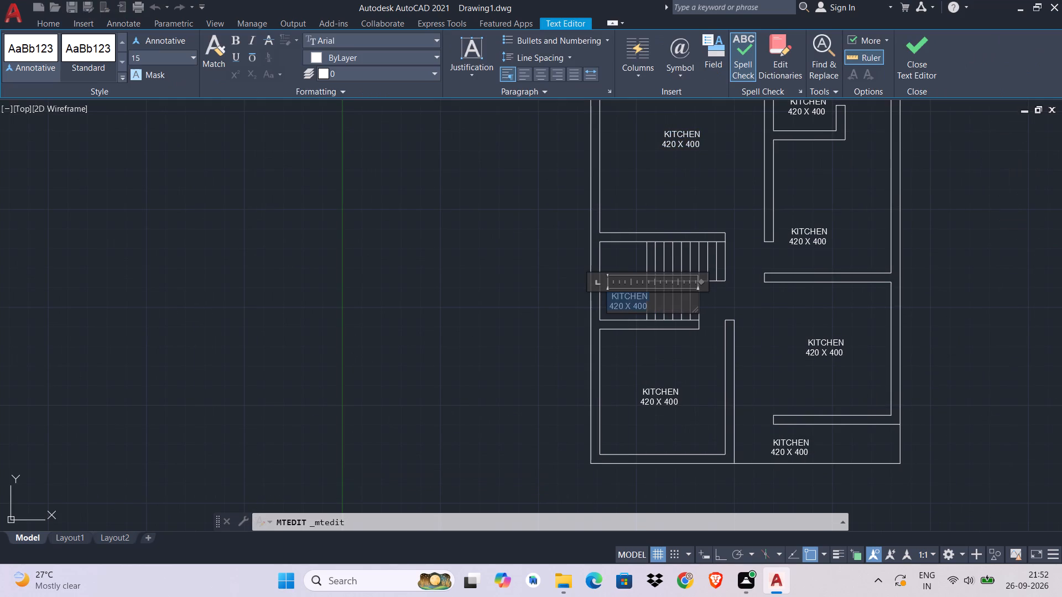
pyautogui.moveTo(607, 297); pyautogui.dragTo(596, 286)
pyautogui.press('BackSpace')
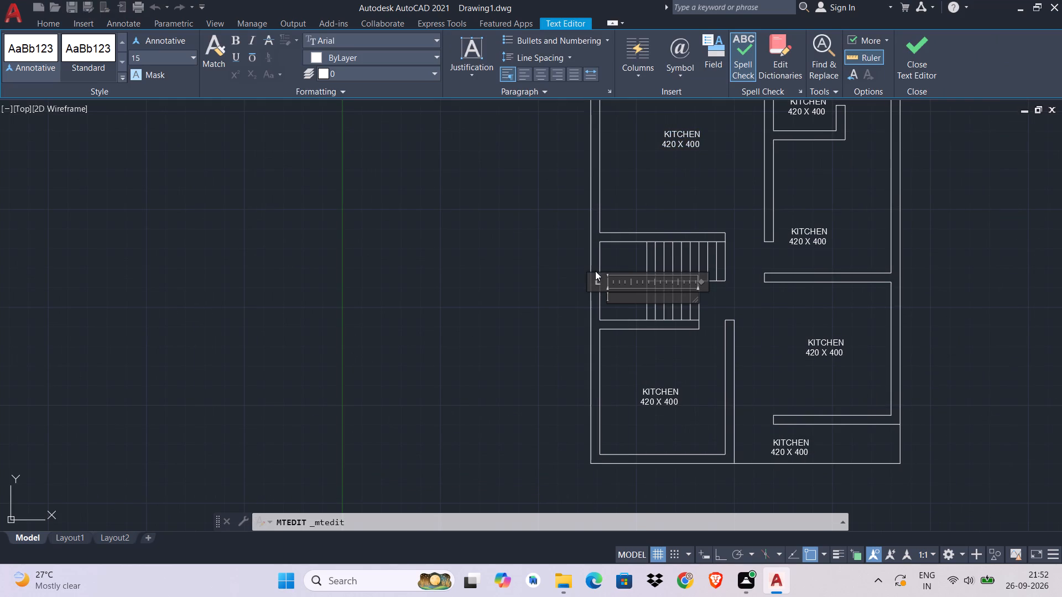
pyautogui.write('TOILET')
pyautogui.press('Return')
pyautogui.scroll(1, 667, 324)
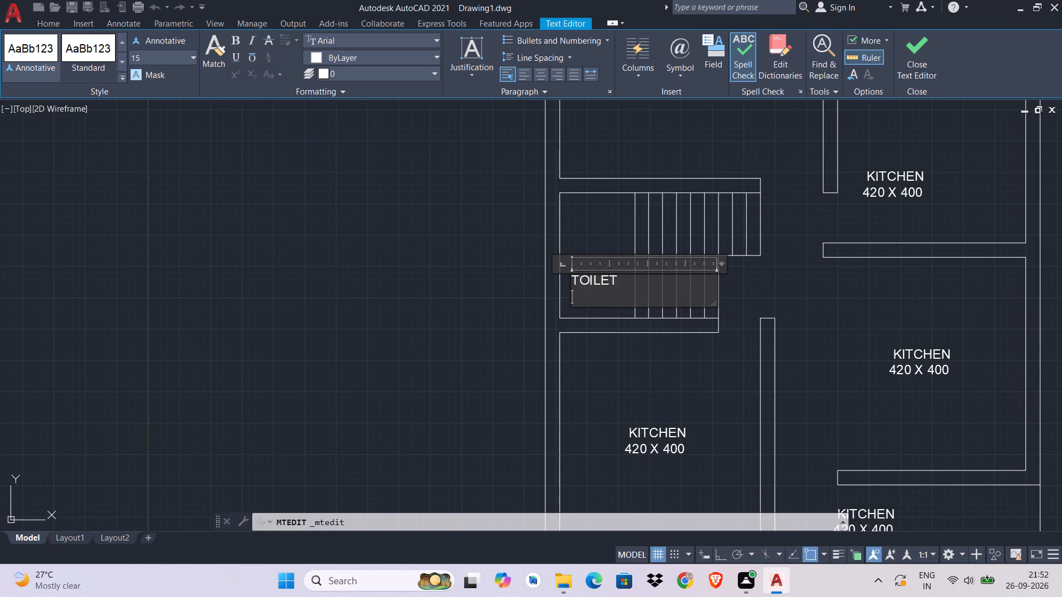
pyautogui.write('120')
pyautogui.press('x')
pyautogui.write('200')
pyautogui.click(573, 282)
pyautogui.press('space')
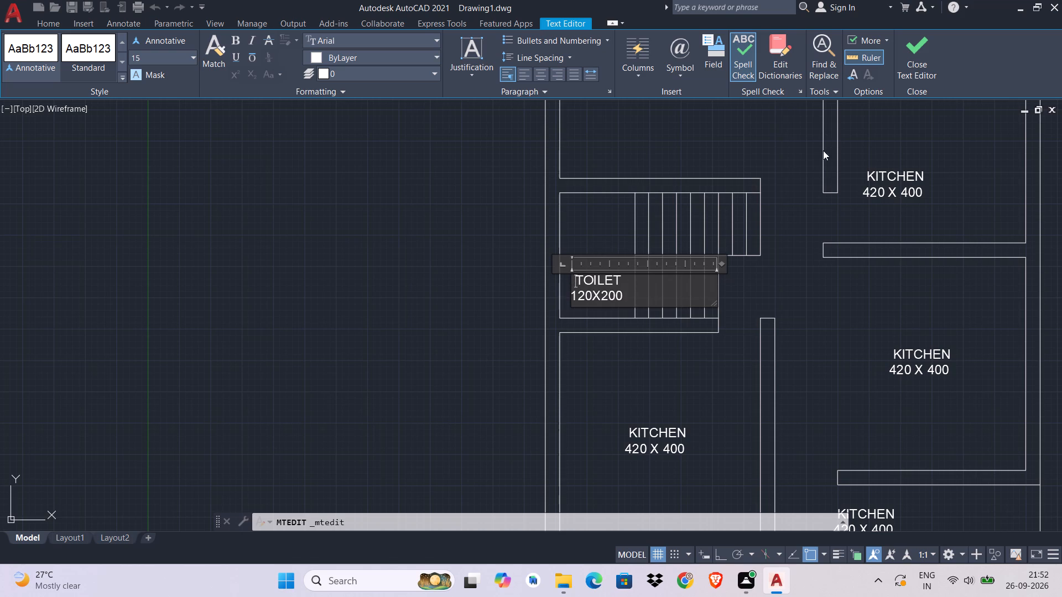
pyautogui.click(933, 68)
# Replace the label in the small upper-right room with TOILET above a second line reading 160X140.
pyautogui.moveTo(763, 292); pyautogui.dragTo(690, 285, button='middle')
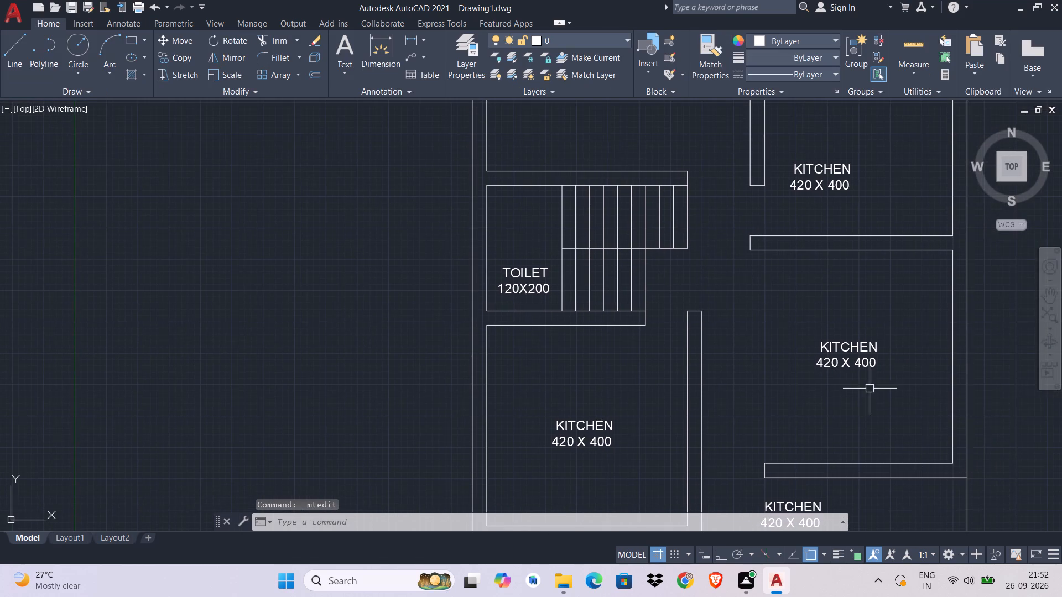
pyautogui.moveTo(815, 207); pyautogui.dragTo(627, 460, button='middle')
pyautogui.doubleClick(624, 204)
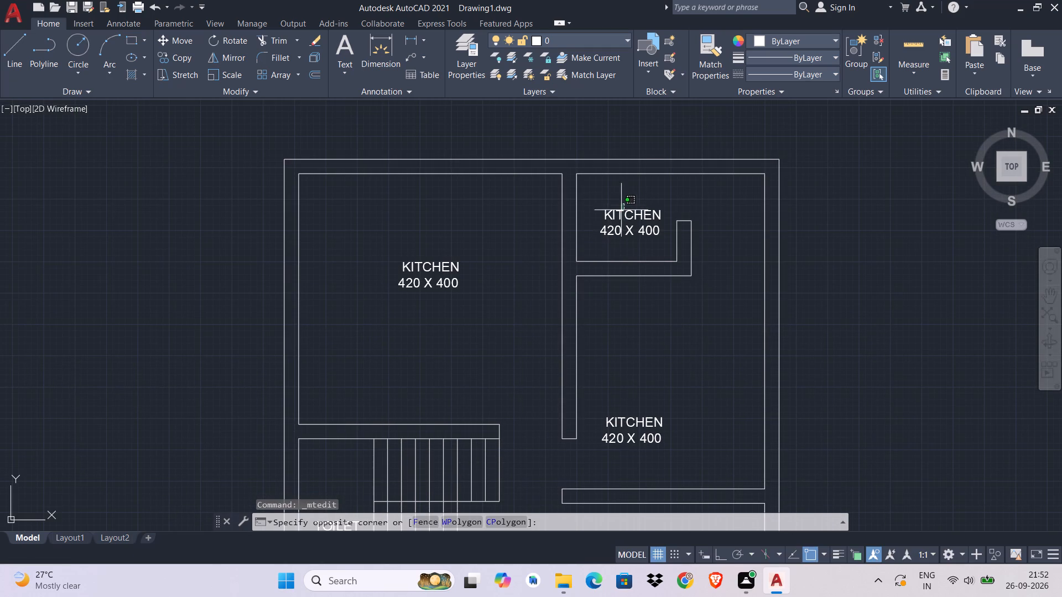
pyautogui.doubleClick(617, 223)
pyautogui.moveTo(666, 229); pyautogui.dragTo(558, 200)
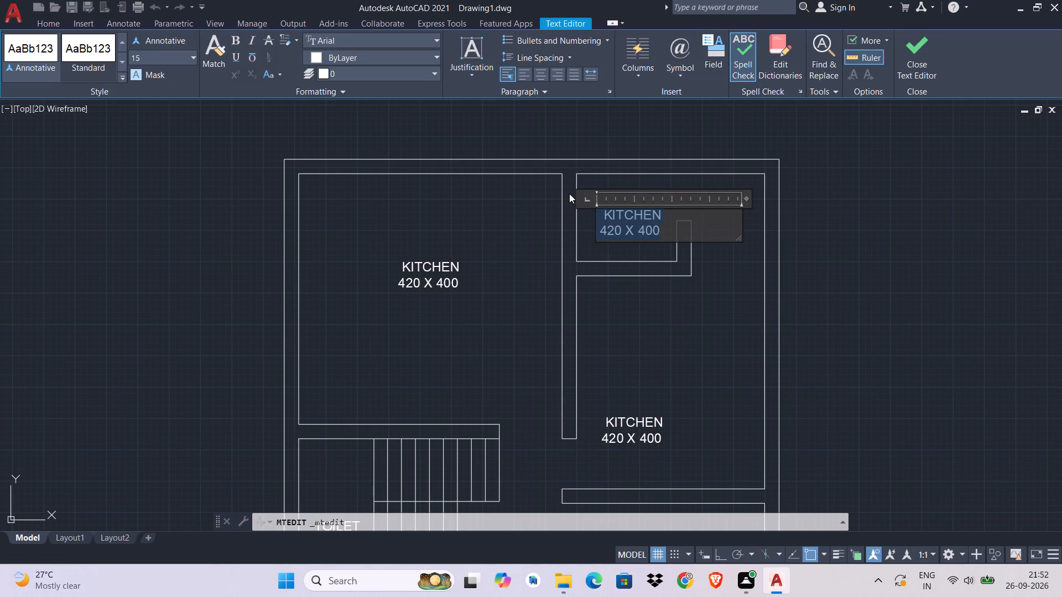
pyautogui.press('BackSpace')
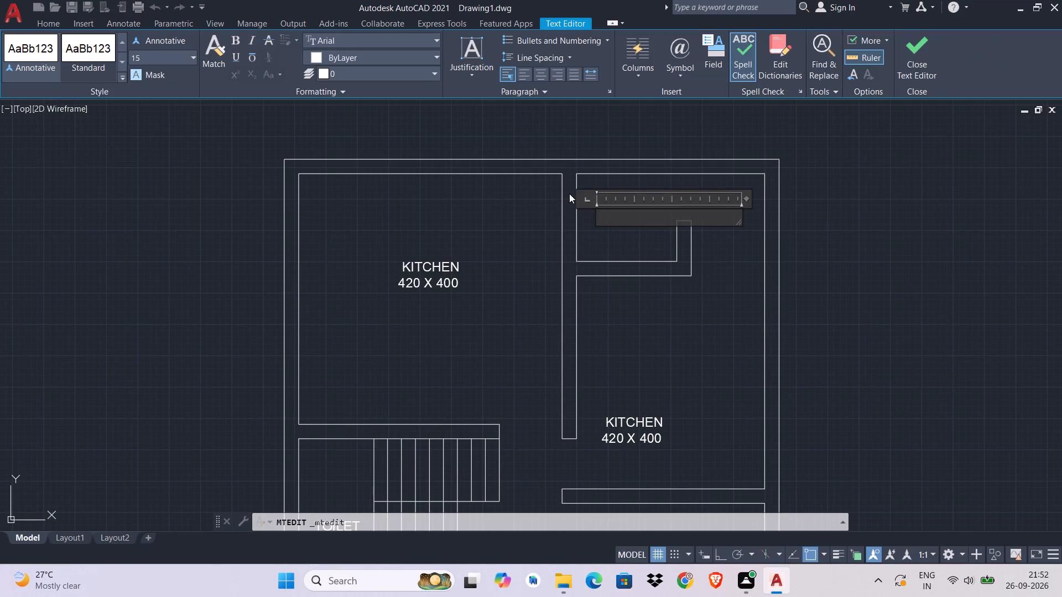
pyautogui.write('TOILET')
pyautogui.press('Return')
pyautogui.write('160')
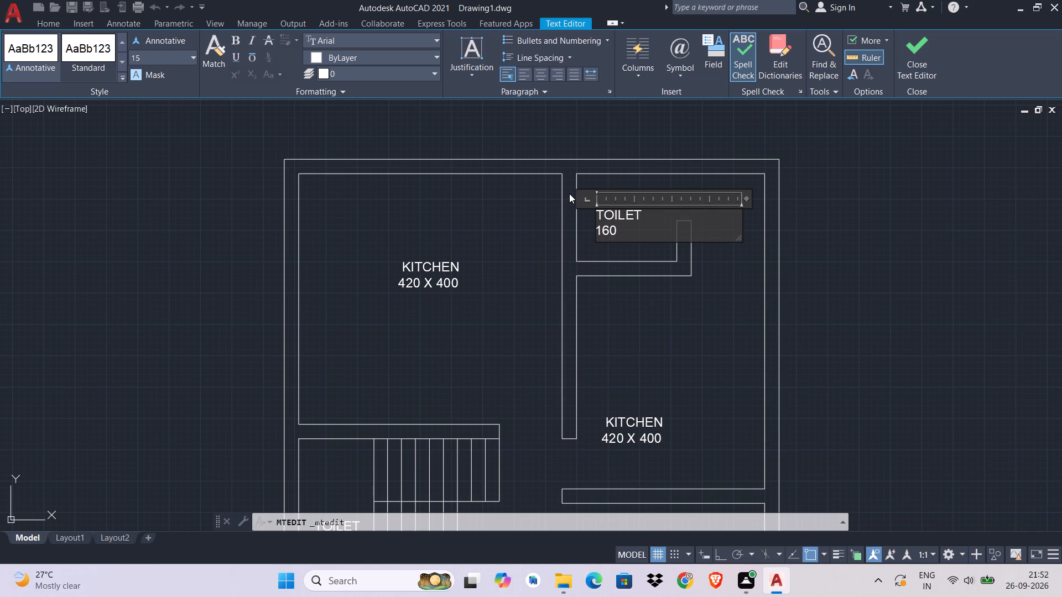
pyautogui.press('x')
pyautogui.write('140')
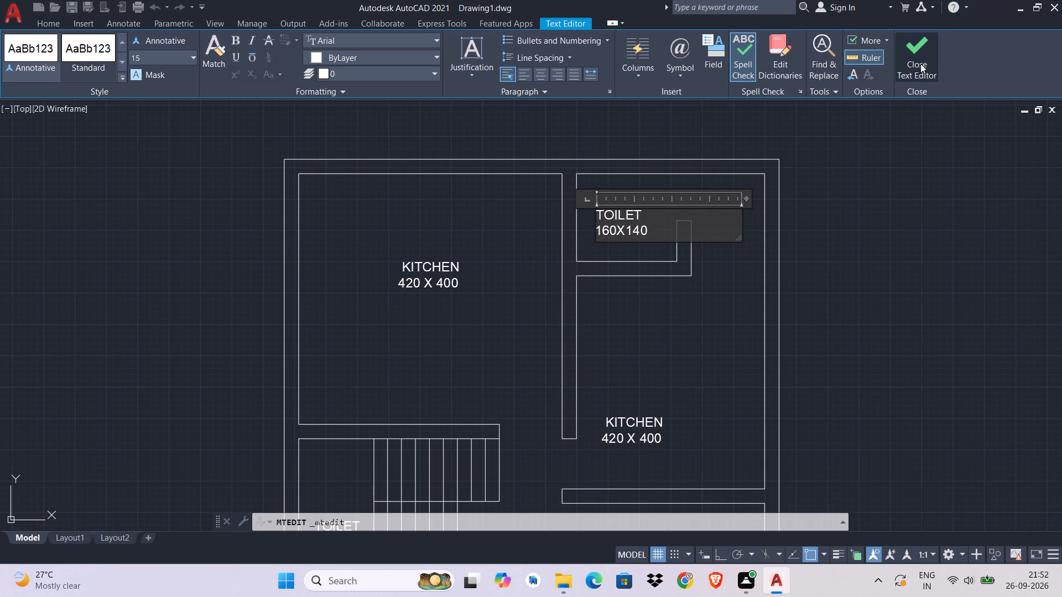
pyautogui.click(594, 216)
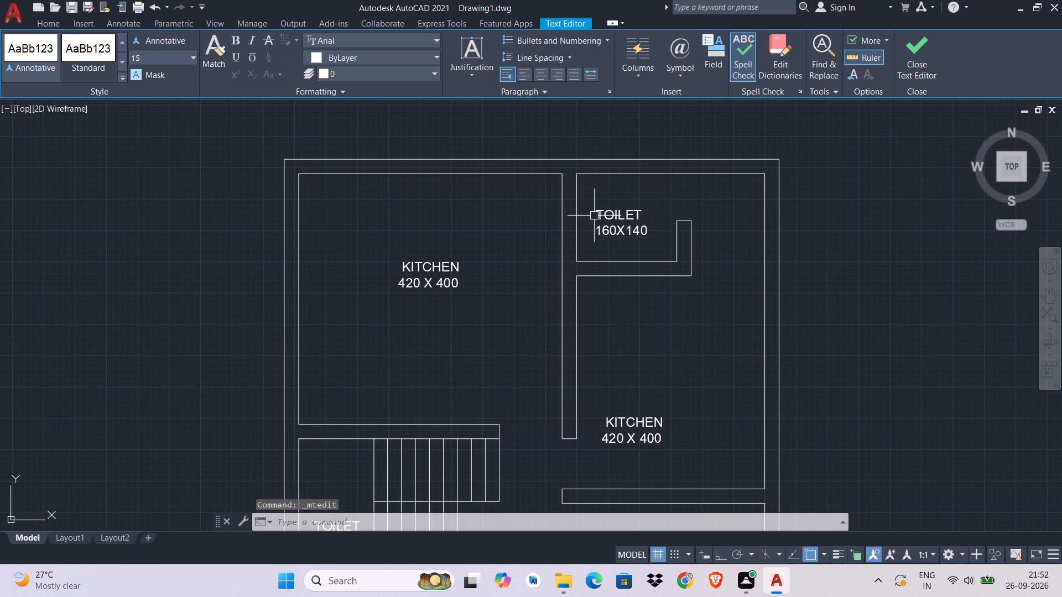
# Replace the label in the room below the small upper-right toilet with BED ROOM above 300X340, indenting the second line two spaces.
pyautogui.moveTo(709, 405); pyautogui.dragTo(736, 222, button='middle')
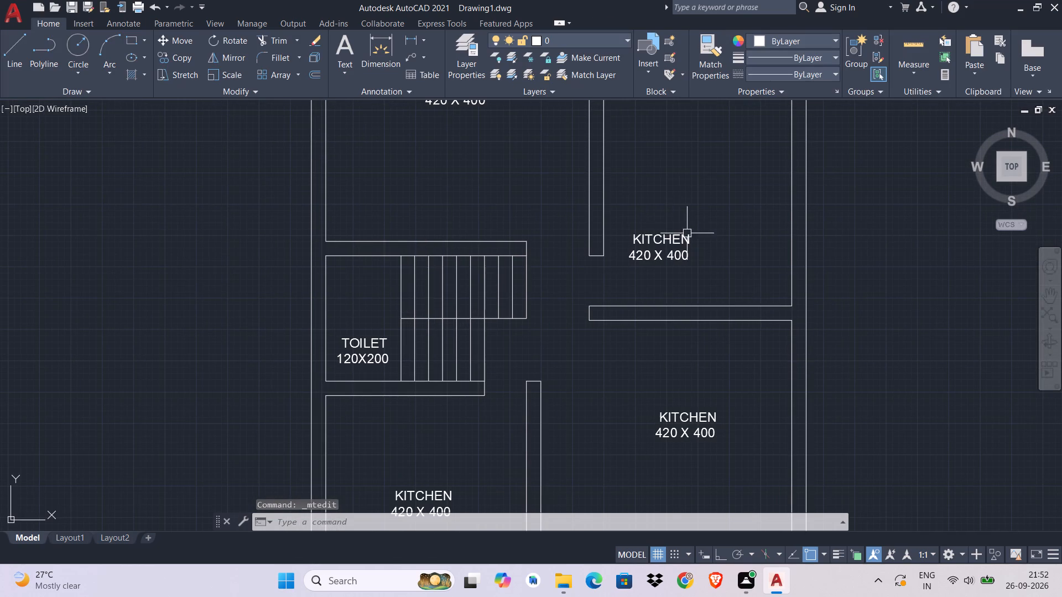
pyautogui.click(679, 227)
pyautogui.doubleClick(648, 246)
pyautogui.moveTo(711, 265); pyautogui.dragTo(686, 283)
pyautogui.moveTo(690, 259); pyautogui.dragTo(591, 203)
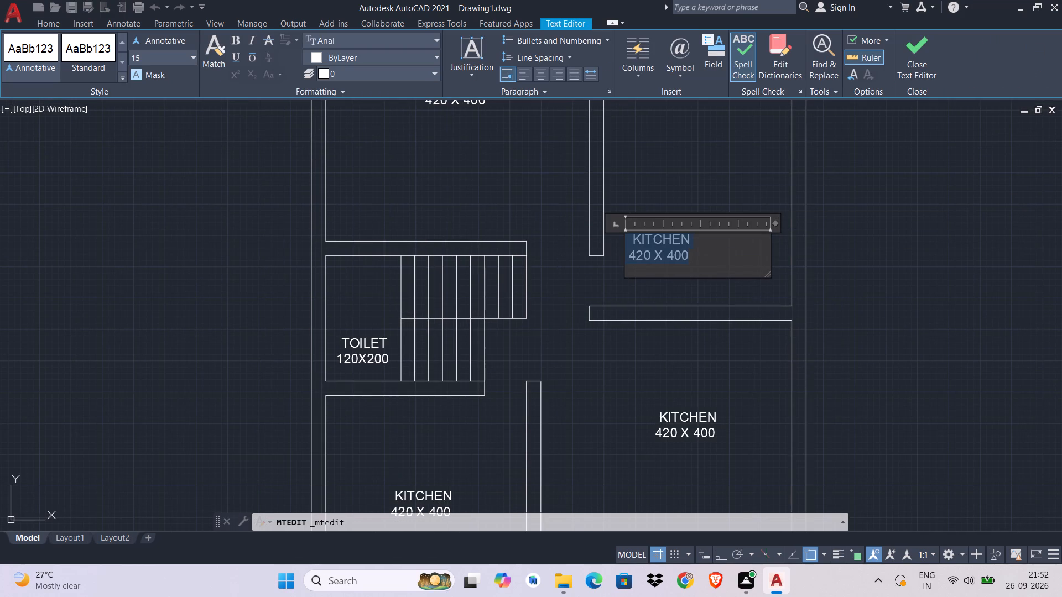
pyautogui.moveTo(591, 203); pyautogui.dragTo(573, 192)
pyautogui.press('BackSpace')
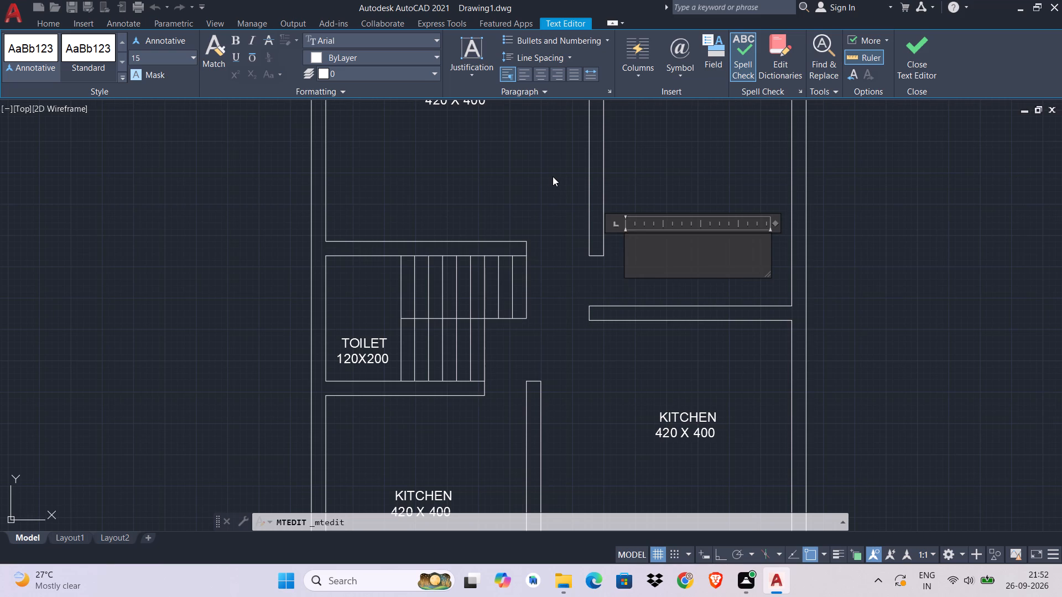
pyautogui.write('BED ROOM')
pyautogui.press('Return')
pyautogui.write('300')
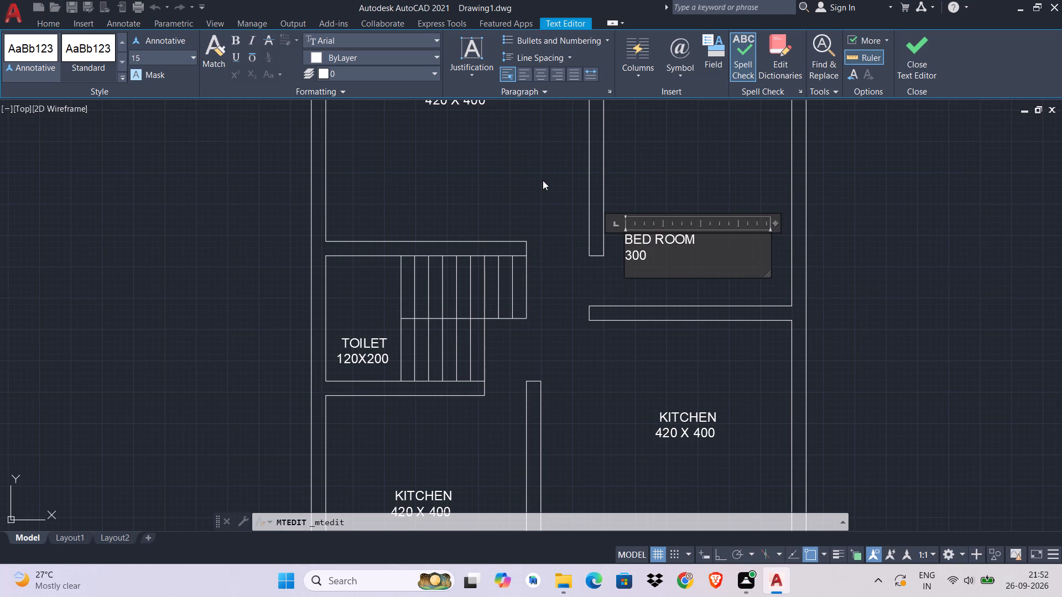
pyautogui.press('x')
pyautogui.write('340')
pyautogui.click(632, 260)
pyautogui.click(626, 260)
pyautogui.press('space')
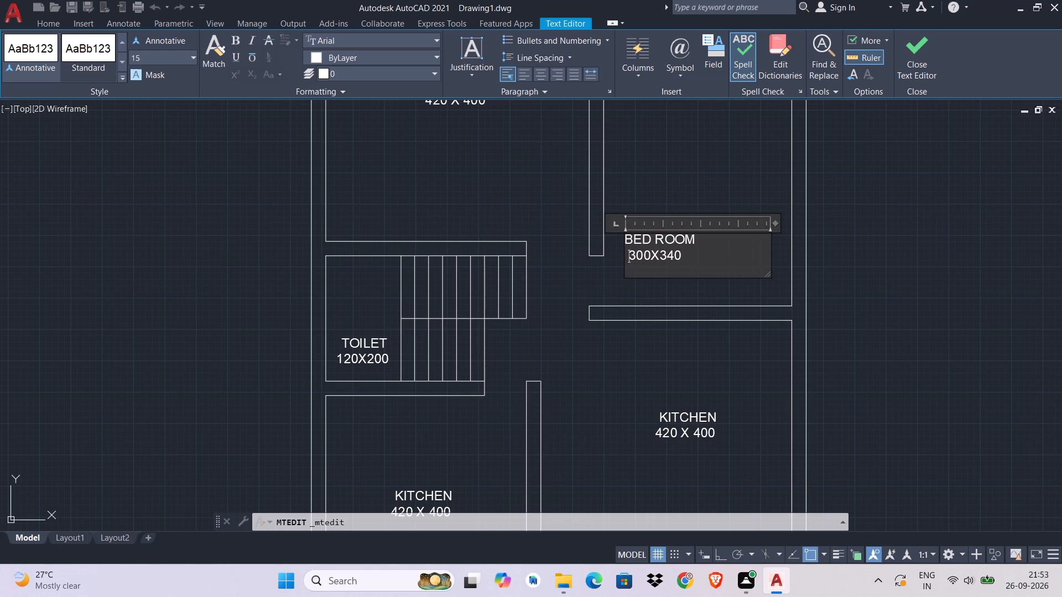
pyautogui.press('space')
pyautogui.click(922, 73)
# Replace the label in the lower-right room with LIVING & DINING above a second line, indented four spaces, reading 370 X 340.
pyautogui.moveTo(693, 398); pyautogui.dragTo(697, 301, button='middle')
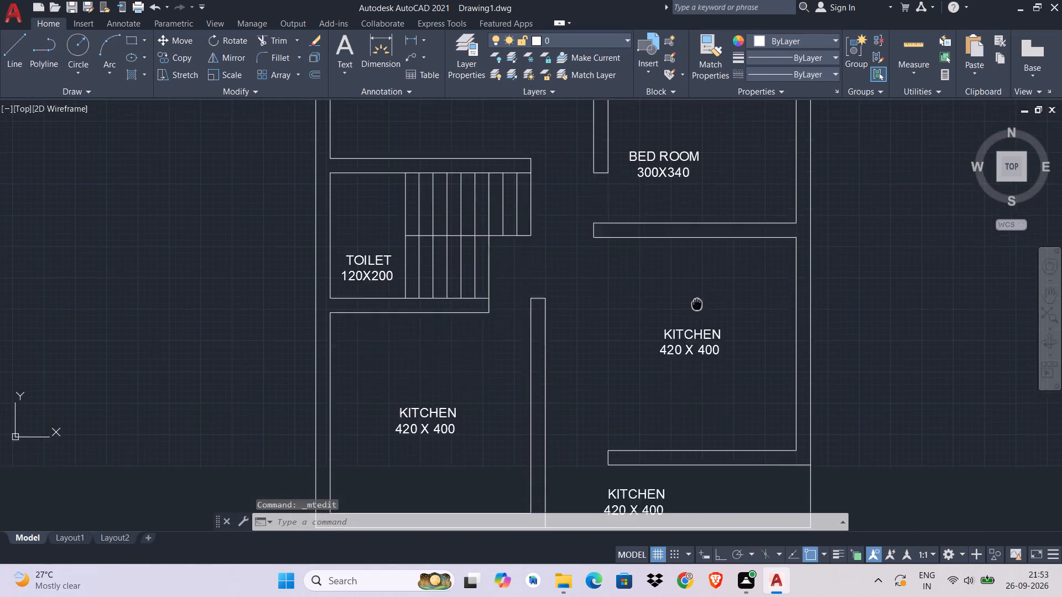
pyautogui.moveTo(697, 301); pyautogui.dragTo(726, 258, button='middle')
pyautogui.doubleClick(696, 285)
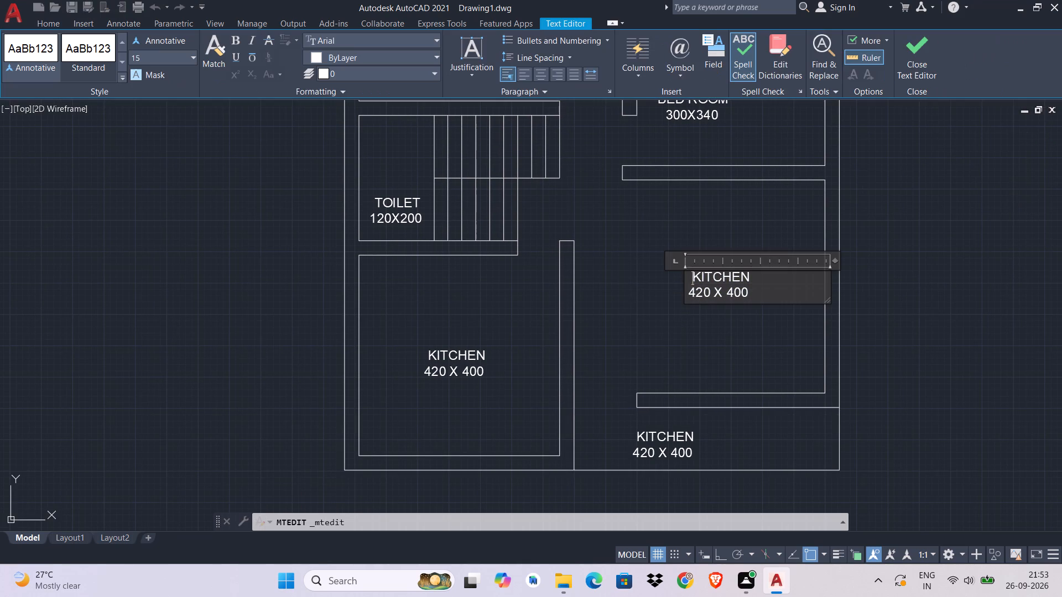
pyautogui.moveTo(756, 296); pyautogui.dragTo(584, 248)
pyautogui.press('BackSpace')
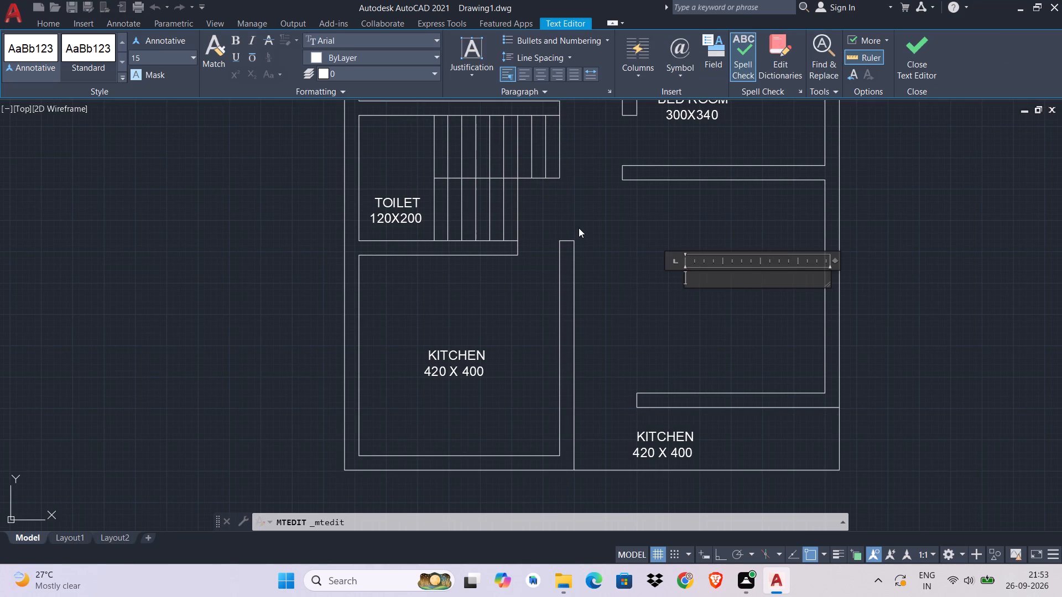
pyautogui.write('LIVING')
pyautogui.press('space')
pyautogui.hotkey('ctrl', '4')
pyautogui.hotkey('shift', '%')
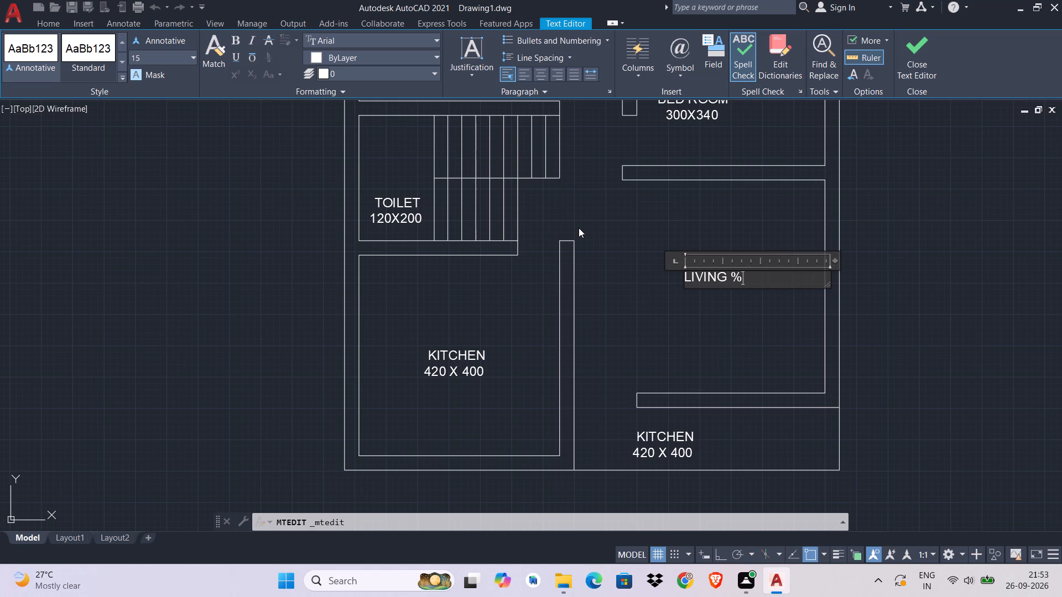
pyautogui.press('BackSpace')
pyautogui.hotkey('shift', '$')
pyautogui.press('BackSpace')
pyautogui.hotkey('shift', '&')
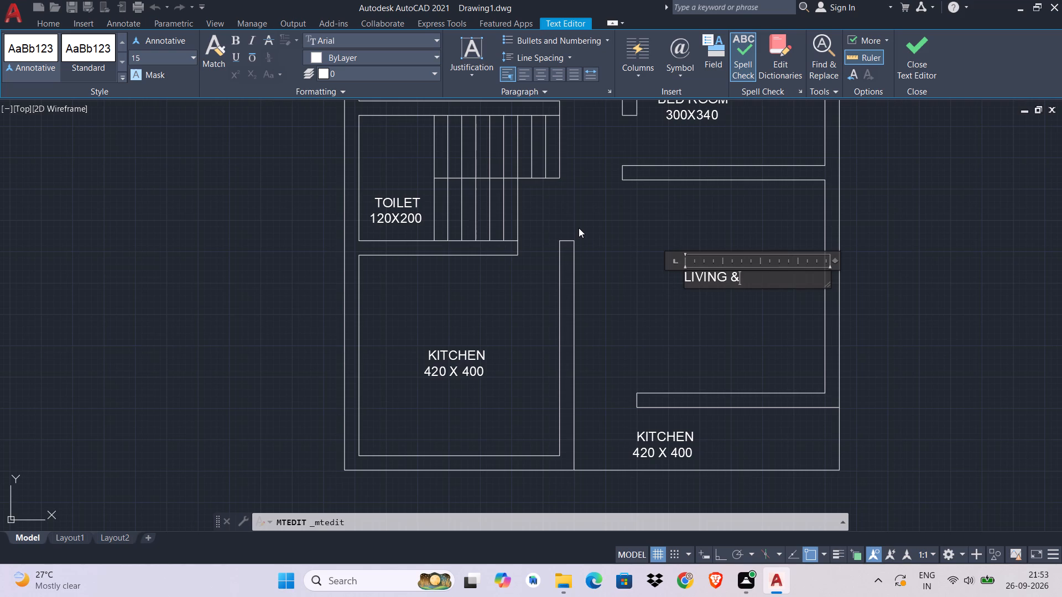
pyautogui.press('space')
pyautogui.write('DINING')
pyautogui.press('Return')
pyautogui.press('space')
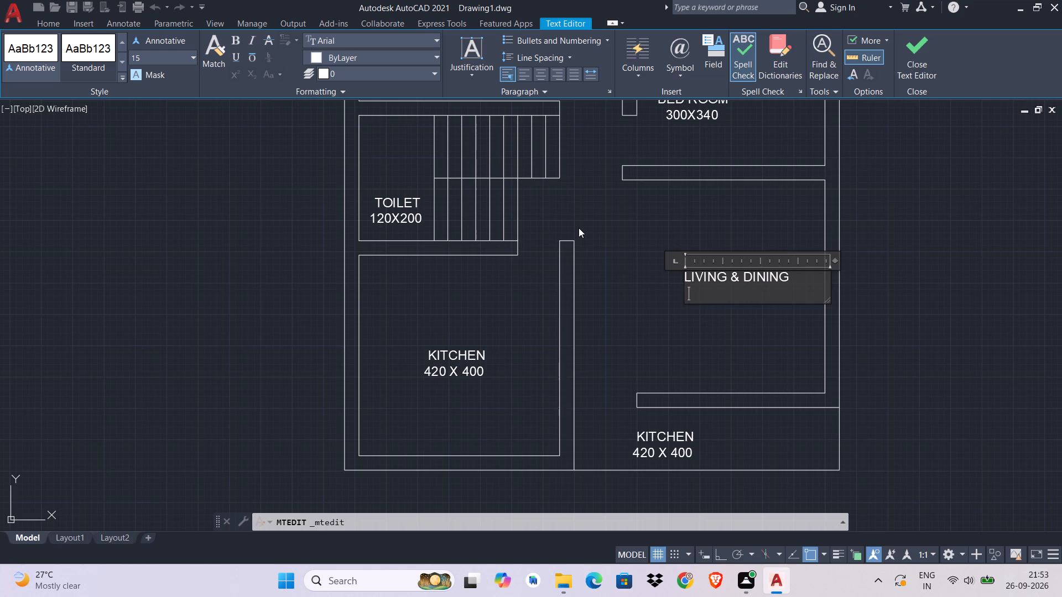
pyautogui.press('space')
pyautogui.press('space')
pyautogui.press('space')
pyautogui.write('370')
pyautogui.press('space')
pyautogui.write('X')
pyautogui.press('space')
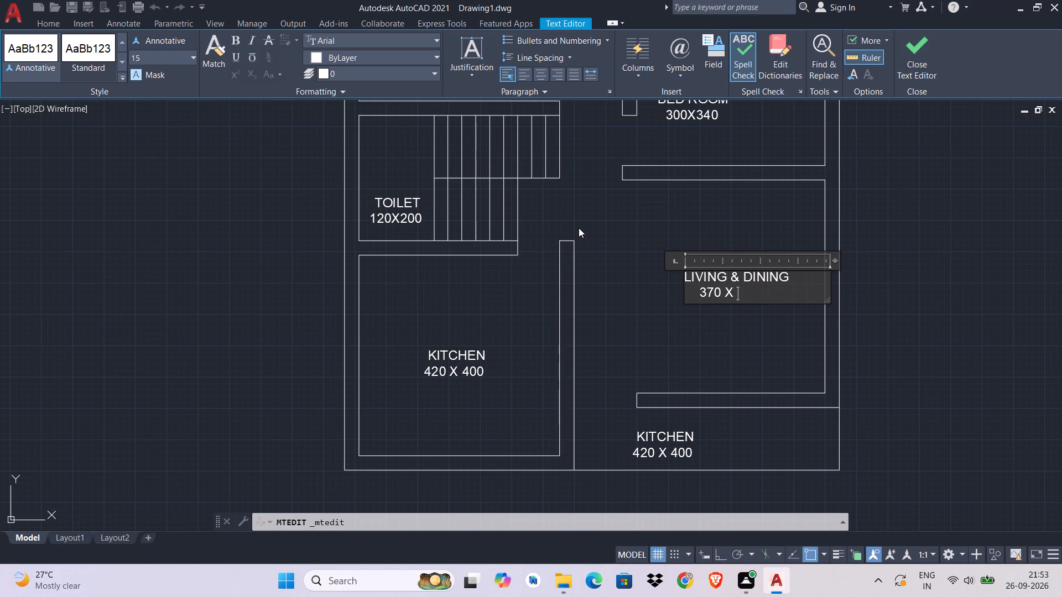
pyautogui.write('340')
pyautogui.click(932, 51)
# Replace the label in the bottom-right strip with SIT OUT above a second line reading 390X120.
pyautogui.moveTo(715, 344); pyautogui.dragTo(719, 198, button='middle')
pyautogui.doubleClick(660, 291)
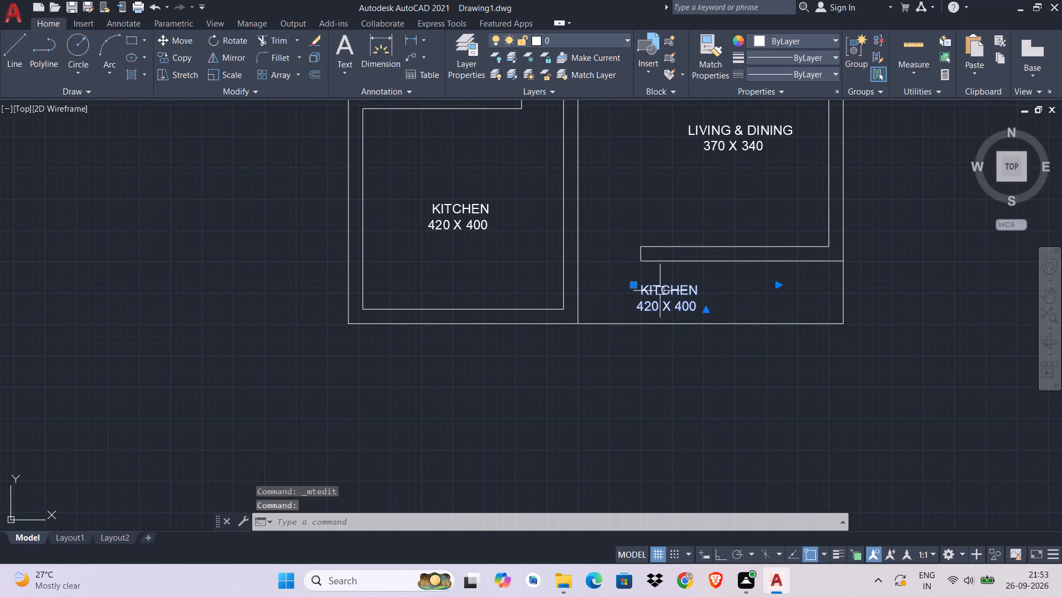
pyautogui.moveTo(709, 315); pyautogui.dragTo(574, 276)
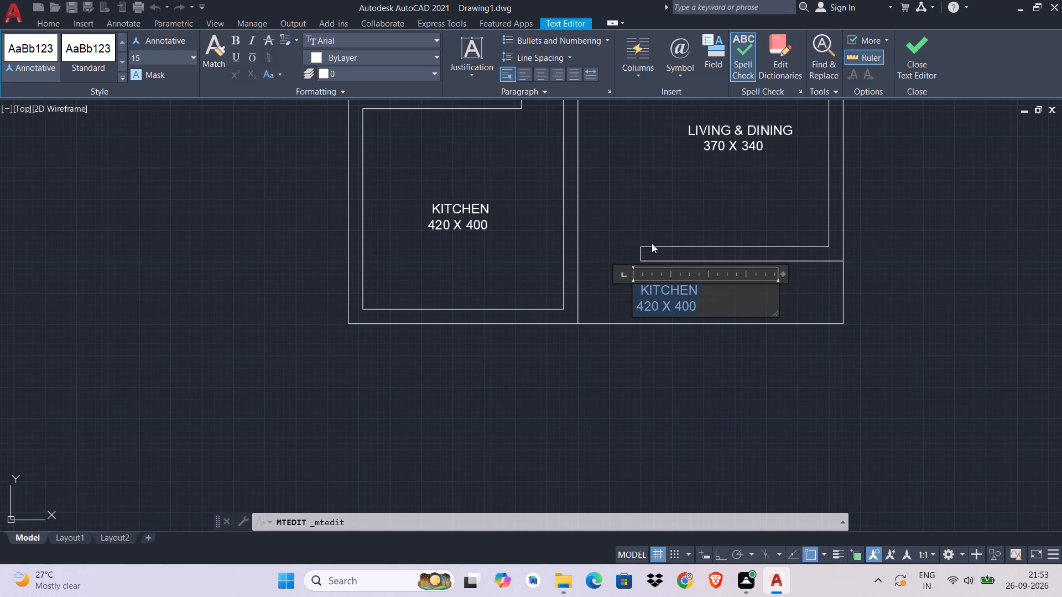
pyautogui.press('BackSpace')
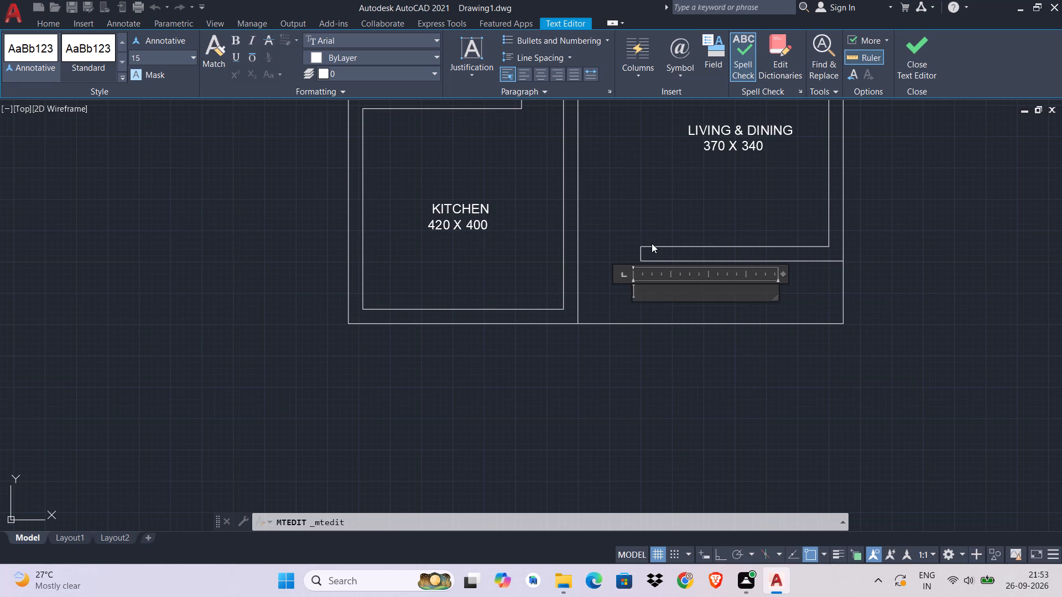
pyautogui.write('SIT OUT')
pyautogui.press('space')
pyautogui.press('Return')
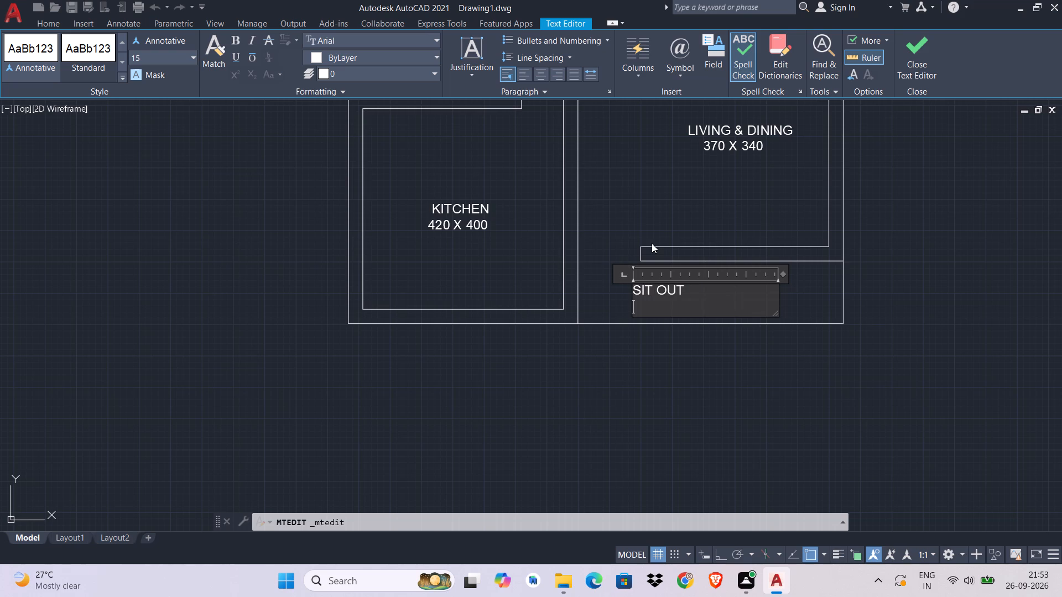
pyautogui.write('390')
pyautogui.press('x')
pyautogui.write('120')
pyautogui.click(915, 64)
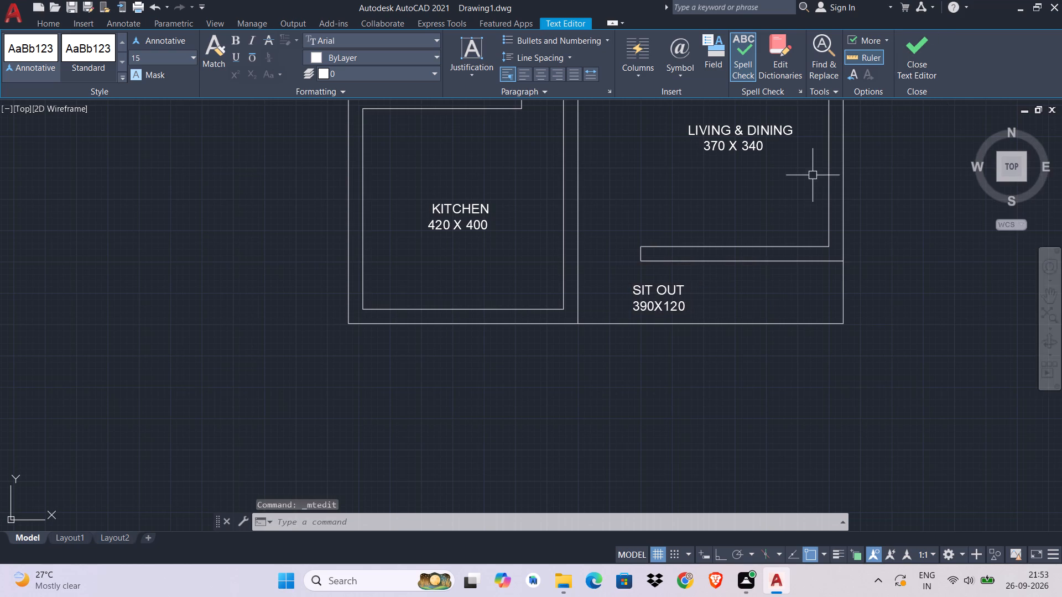
# Replace the label in the lower-left room with BED ROOM above a second line, indented one space, reading 320X320.
pyautogui.moveTo(659, 260); pyautogui.dragTo(766, 314, button='middle')
pyautogui.doubleClick(560, 268)
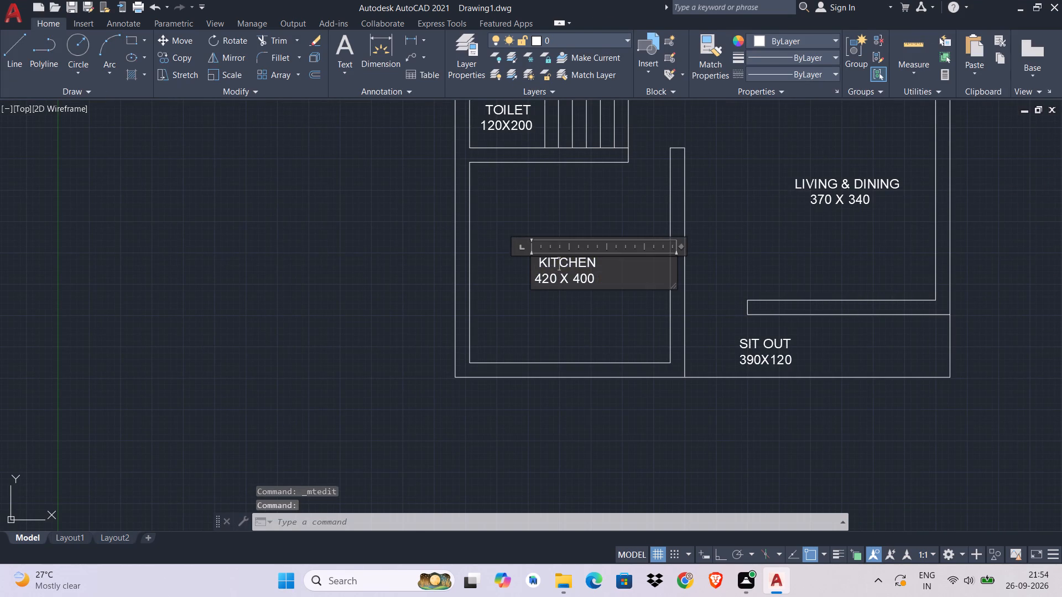
pyautogui.moveTo(616, 275); pyautogui.dragTo(518, 233)
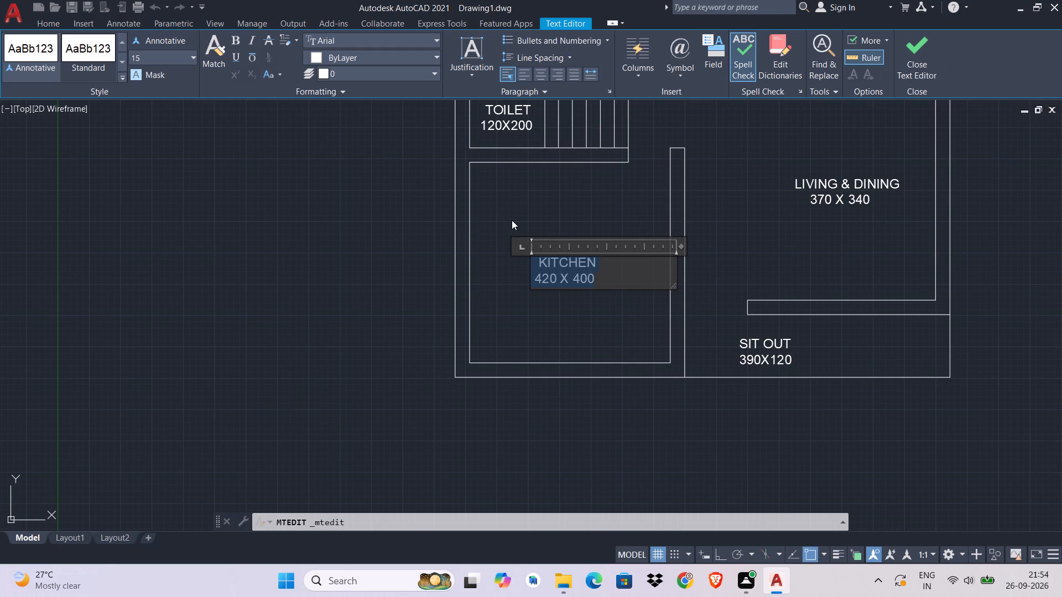
pyautogui.press('BackSpace')
pyautogui.write('BED ROOM')
pyautogui.press('space')
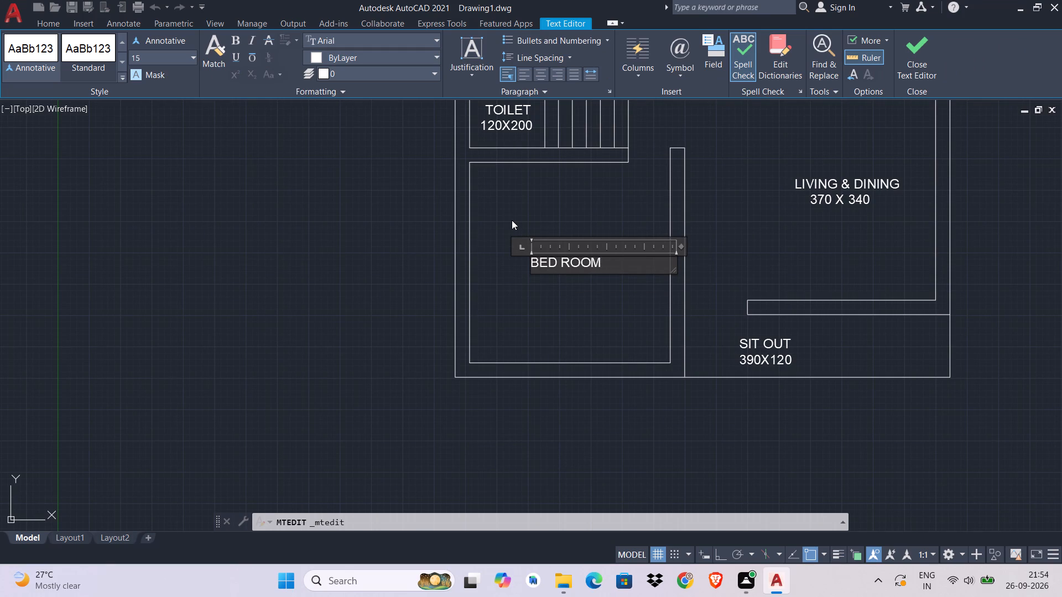
pyautogui.press('Return')
pyautogui.press('space')
pyautogui.write('320')
pyautogui.press('x')
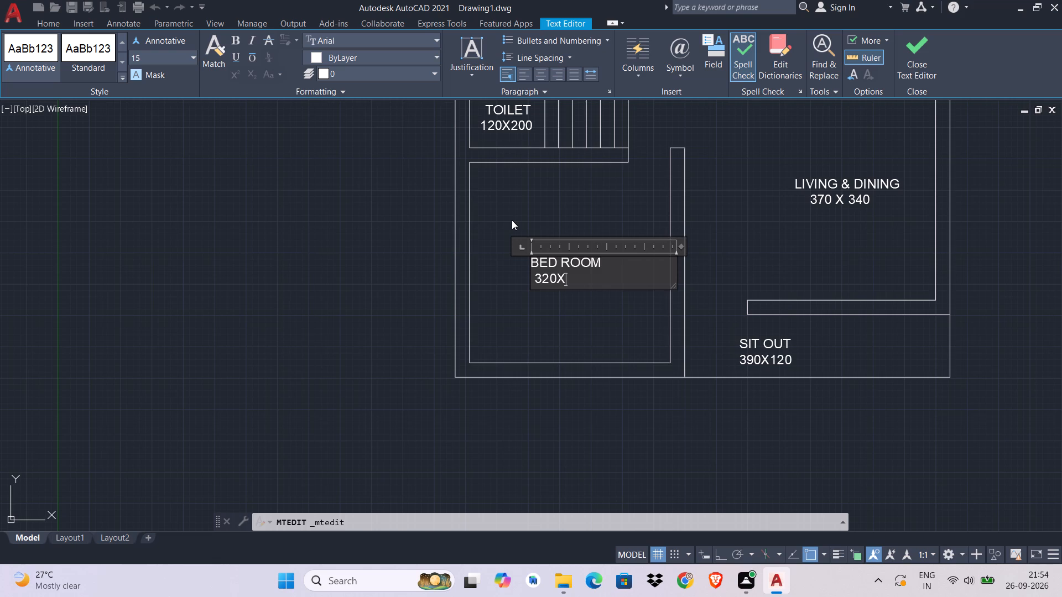
pyautogui.write('320')
pyautogui.click(932, 65)
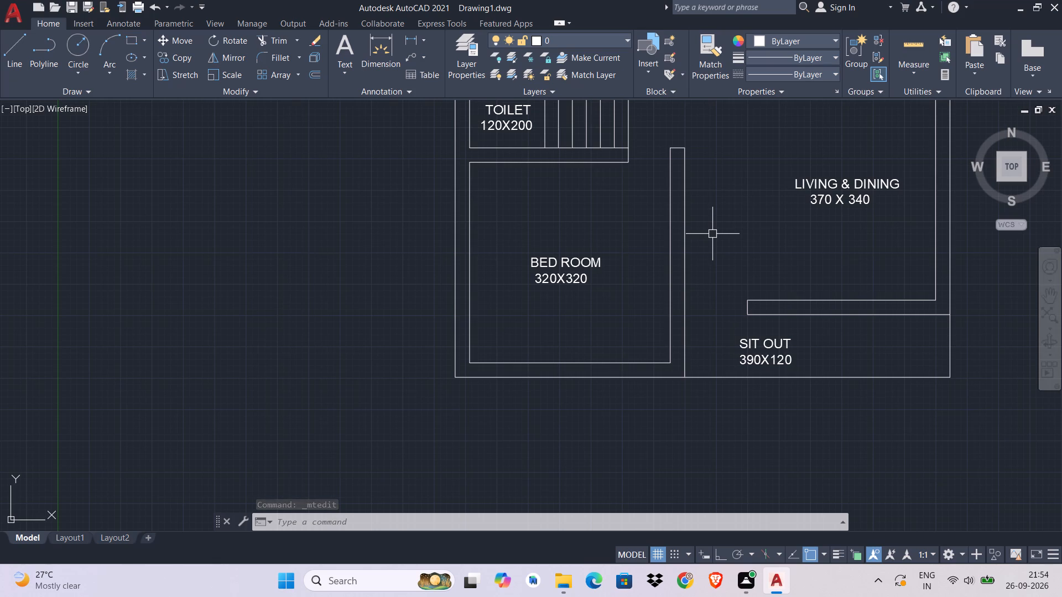
# Draw a rectangle 23 wide by 150 high in the empty space beside the kitchen's left outer wall.
pyautogui.moveTo(698, 284); pyautogui.dragTo(624, 418, button='middle')
pyautogui.moveTo(674, 274); pyautogui.dragTo(671, 419, button='middle')
pyautogui.moveTo(672, 257); pyautogui.dragTo(676, 433, button='middle')
pyautogui.moveTo(681, 357); pyautogui.dragTo(601, 315, button='middle')
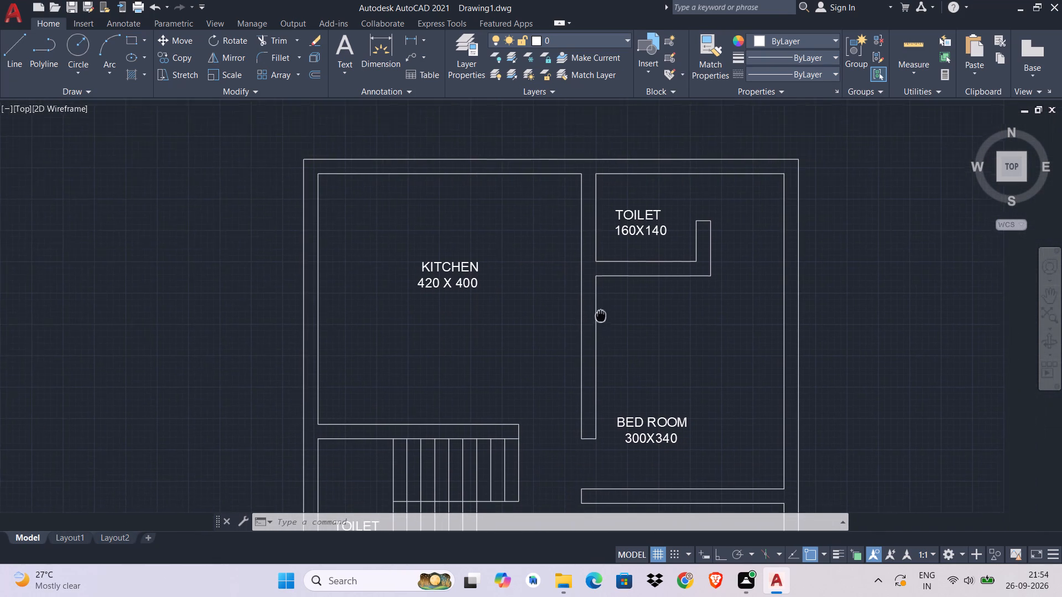
pyautogui.moveTo(601, 315); pyautogui.dragTo(599, 307, button='middle')
pyautogui.moveTo(561, 354); pyautogui.dragTo(669, 318, button='middle')
pyautogui.moveTo(396, 312); pyautogui.dragTo(590, 322, button='middle')
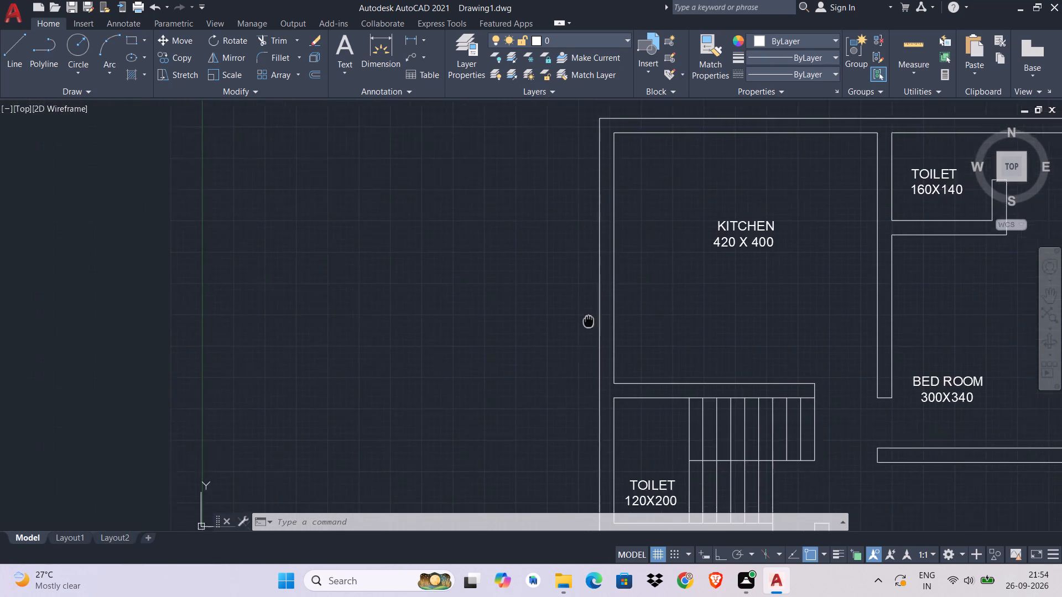
pyautogui.moveTo(590, 322); pyautogui.dragTo(649, 345, button='middle')
pyautogui.write('REC')
pyautogui.press('space')
pyautogui.click(530, 280)
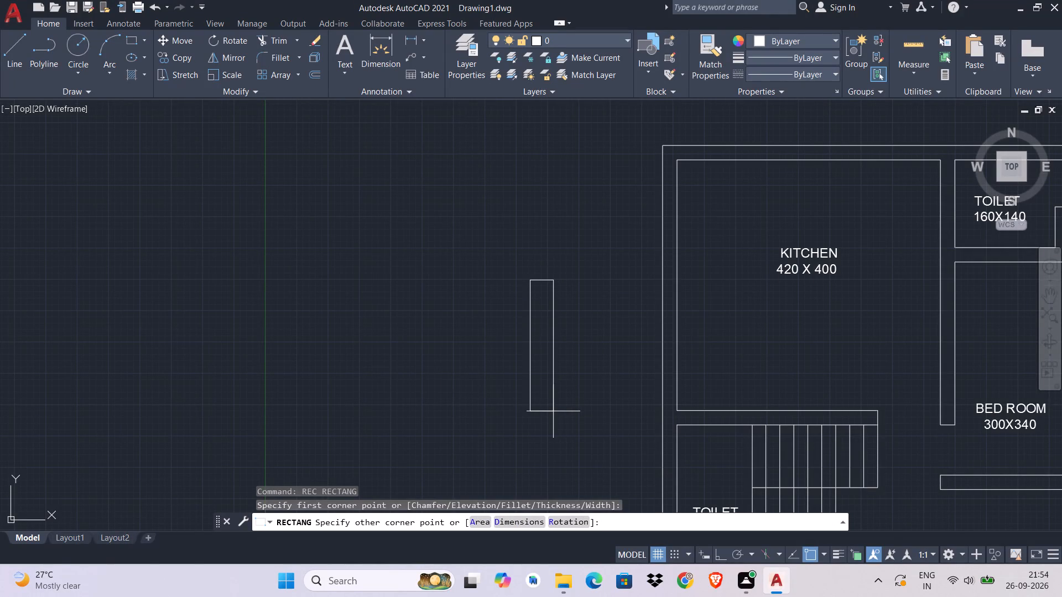
pyautogui.write('@23,')
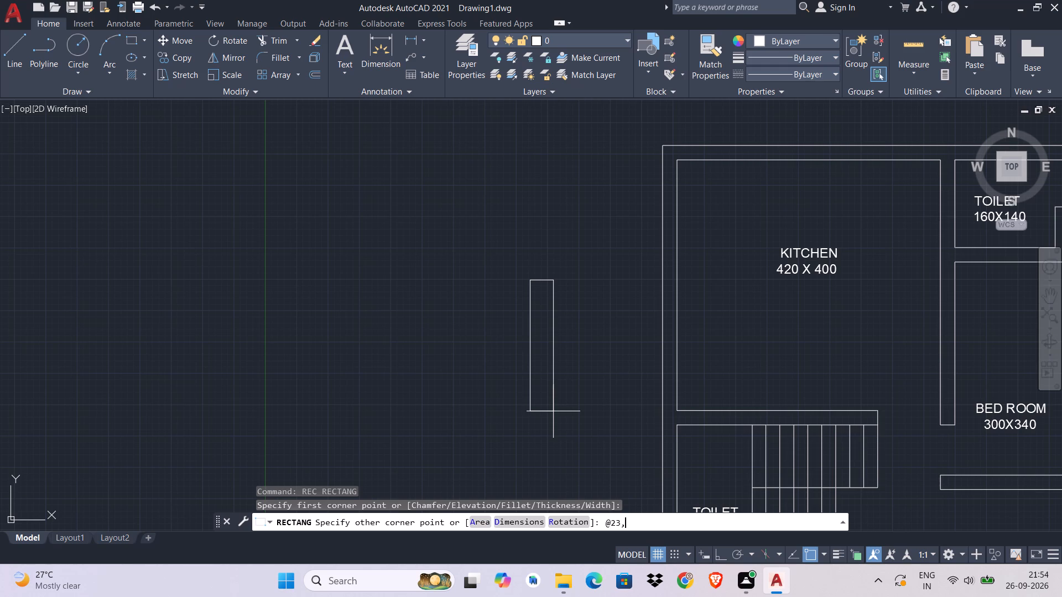
pyautogui.write('150')
pyautogui.press('Return')
pyautogui.press('Escape')
pyautogui.press('Escape')
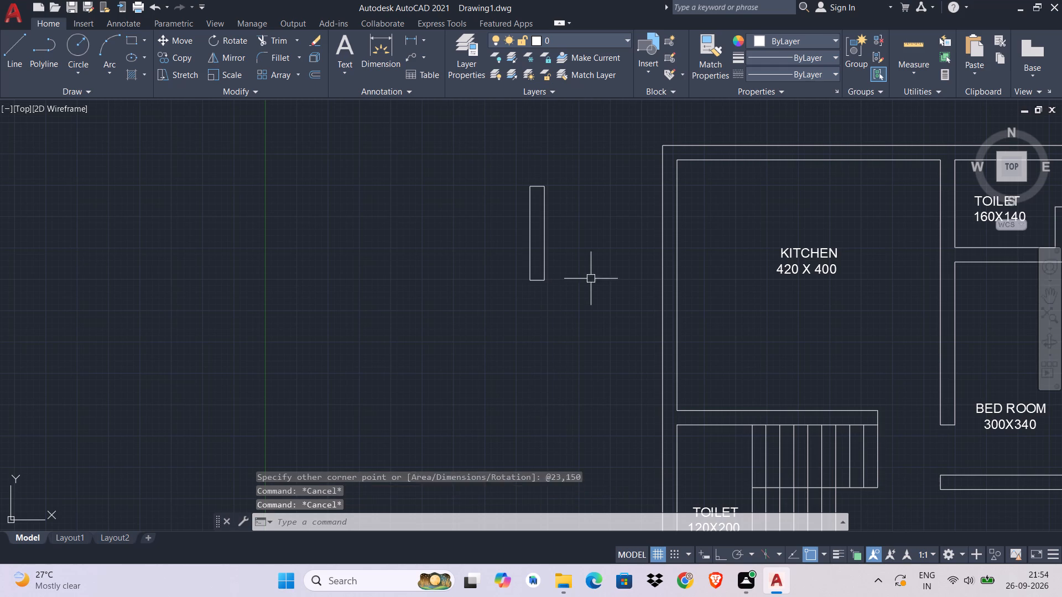
pyautogui.press('Escape')
pyautogui.press('Escape')
# Draw a vertical centre line through the 23 by 150 rectangle between the midpoints of its short edges.
pyautogui.write('L')
pyautogui.press('space')
pyautogui.scroll(2, 534, 187)
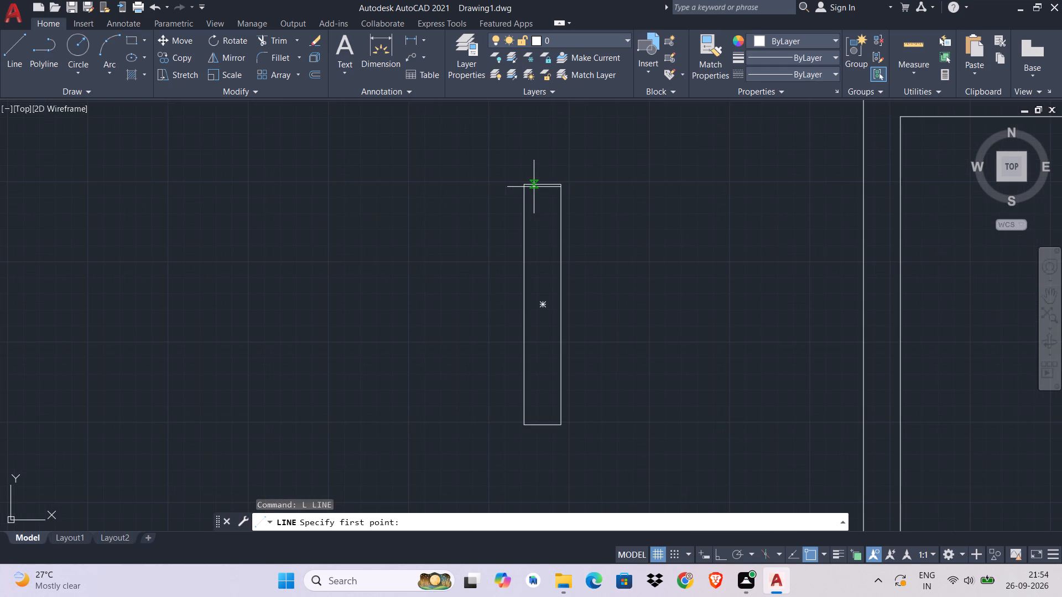
pyautogui.click(544, 187)
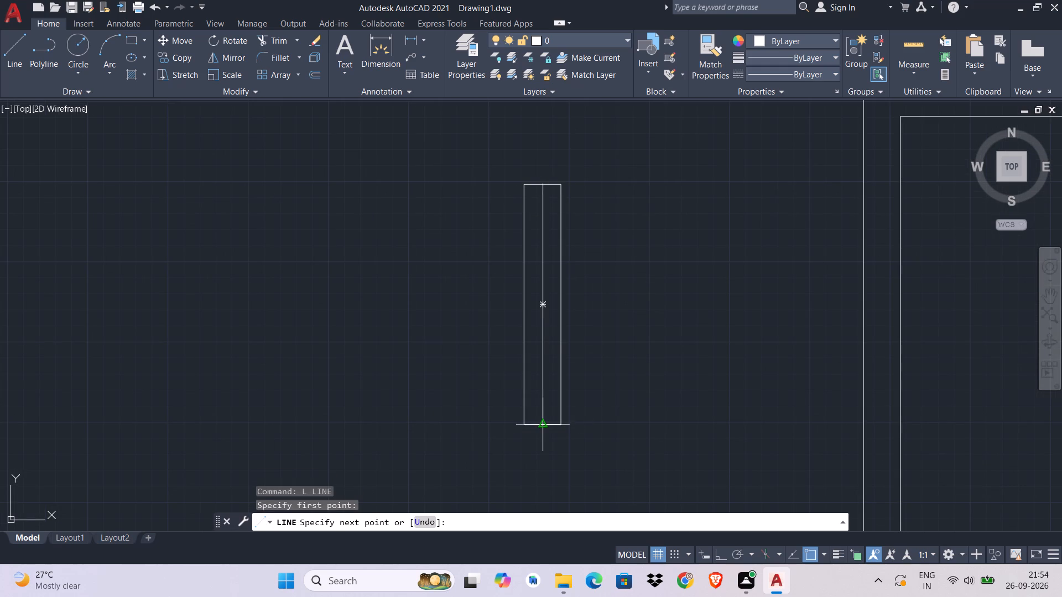
pyautogui.click(542, 422)
pyautogui.press('Escape')
pyautogui.press('Escape')
pyautogui.press('Escape')
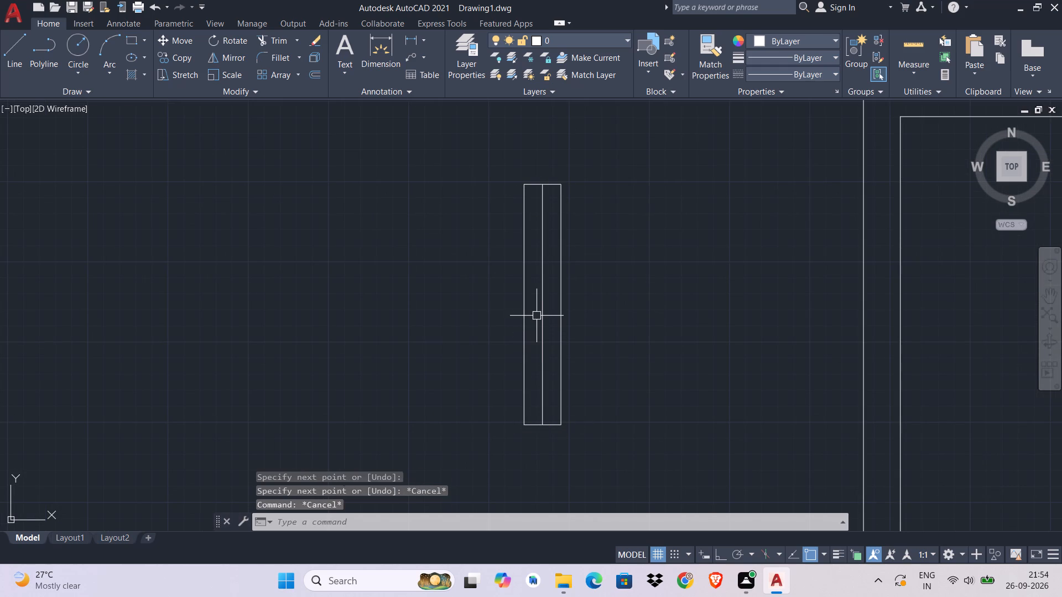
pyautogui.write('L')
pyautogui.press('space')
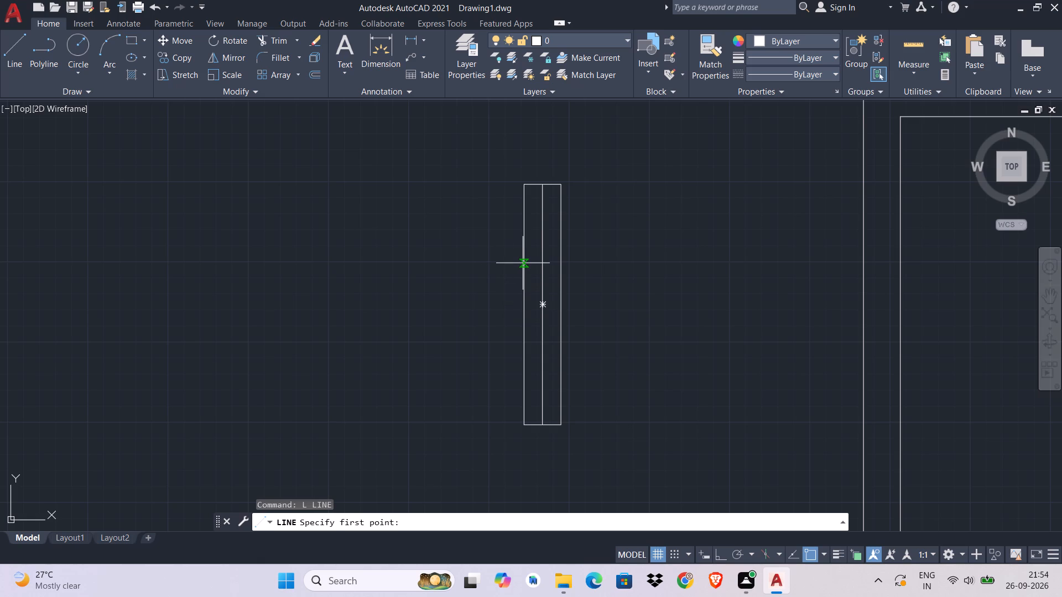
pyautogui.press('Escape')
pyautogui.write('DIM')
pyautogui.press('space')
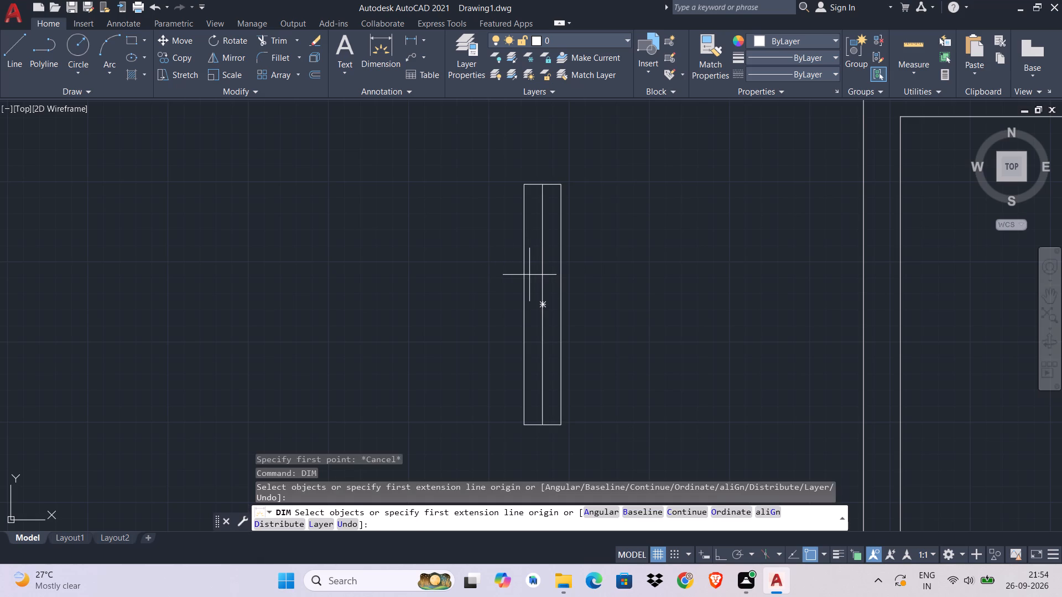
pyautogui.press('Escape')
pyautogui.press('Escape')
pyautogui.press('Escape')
# Explode the 23 by 150 rectangle into separate lines.
pyautogui.press('x')
pyautogui.press('space')
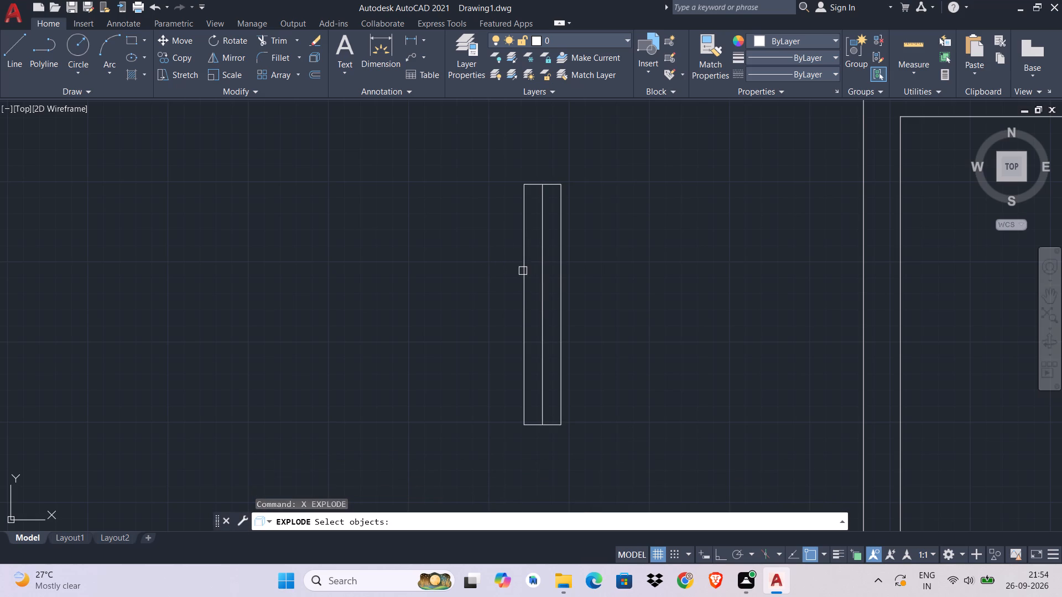
pyautogui.click(523, 271)
pyautogui.press('Return')
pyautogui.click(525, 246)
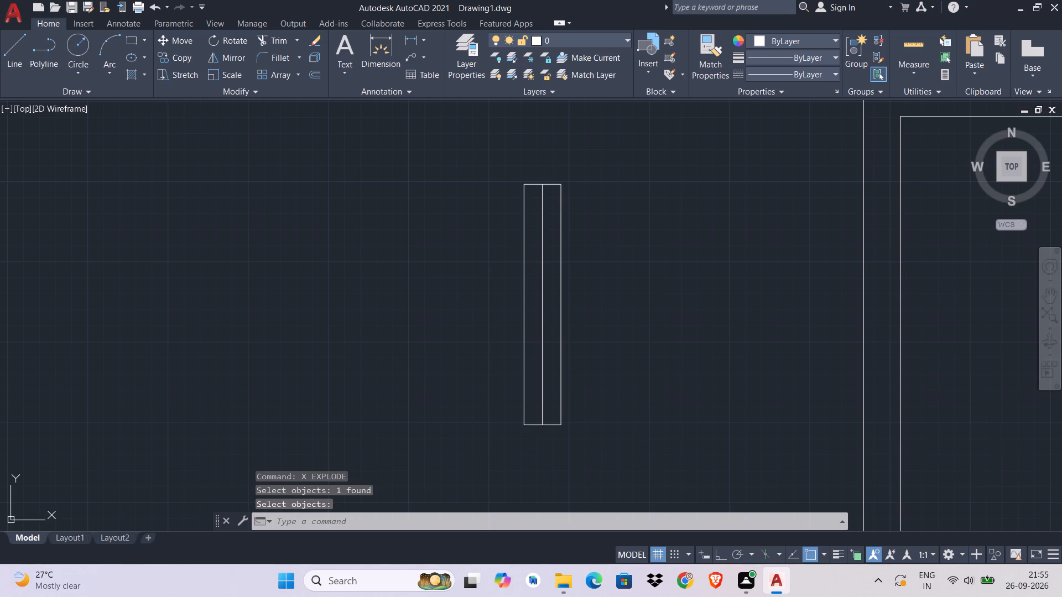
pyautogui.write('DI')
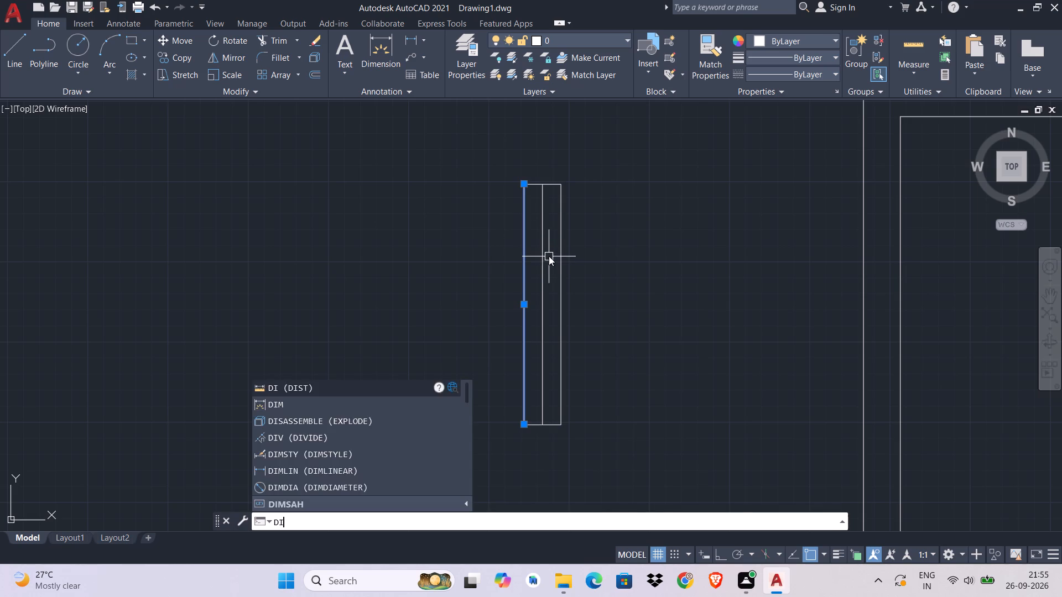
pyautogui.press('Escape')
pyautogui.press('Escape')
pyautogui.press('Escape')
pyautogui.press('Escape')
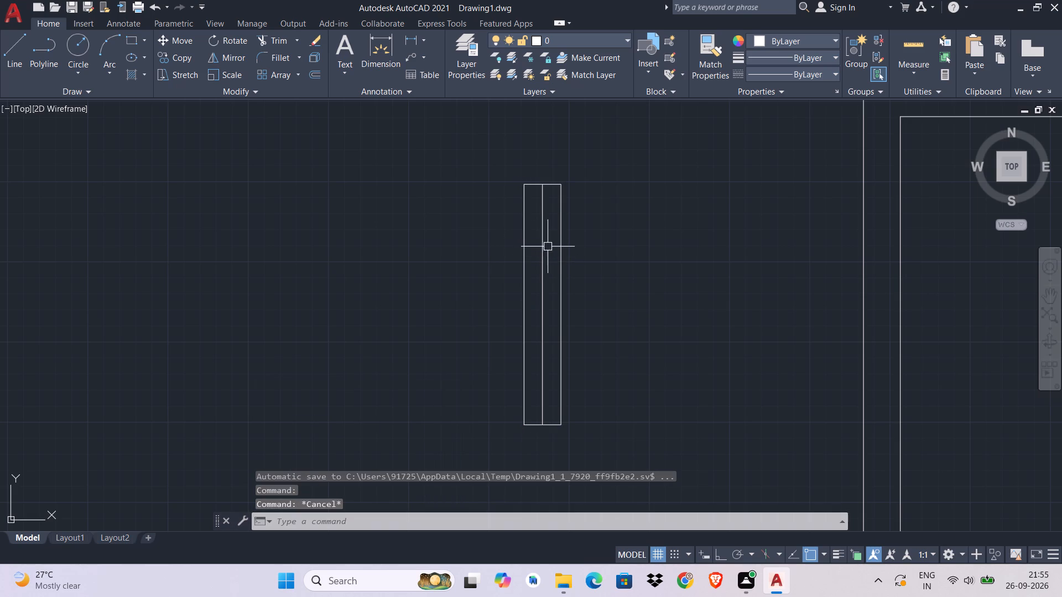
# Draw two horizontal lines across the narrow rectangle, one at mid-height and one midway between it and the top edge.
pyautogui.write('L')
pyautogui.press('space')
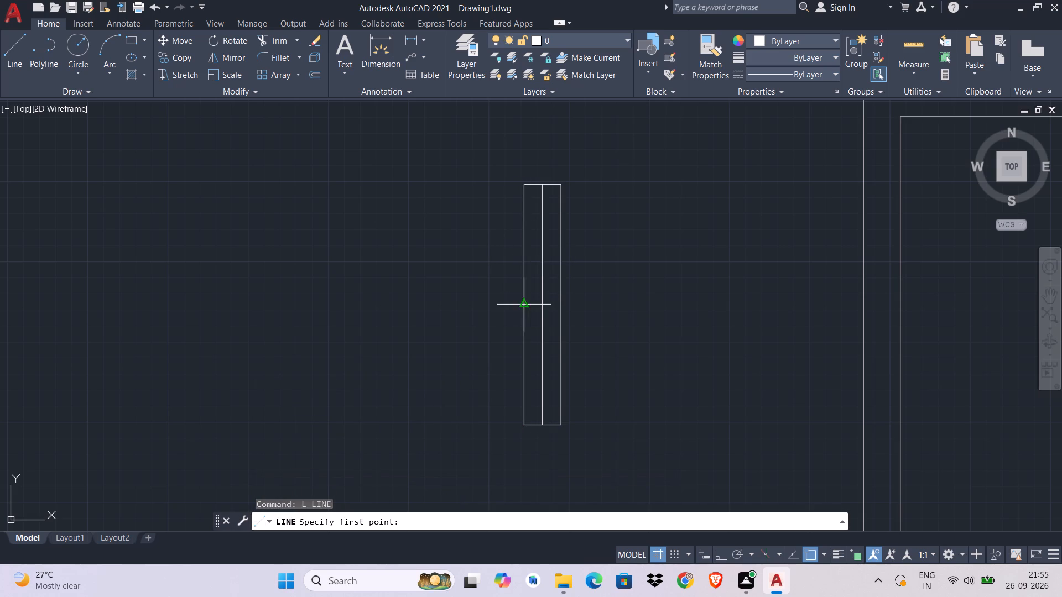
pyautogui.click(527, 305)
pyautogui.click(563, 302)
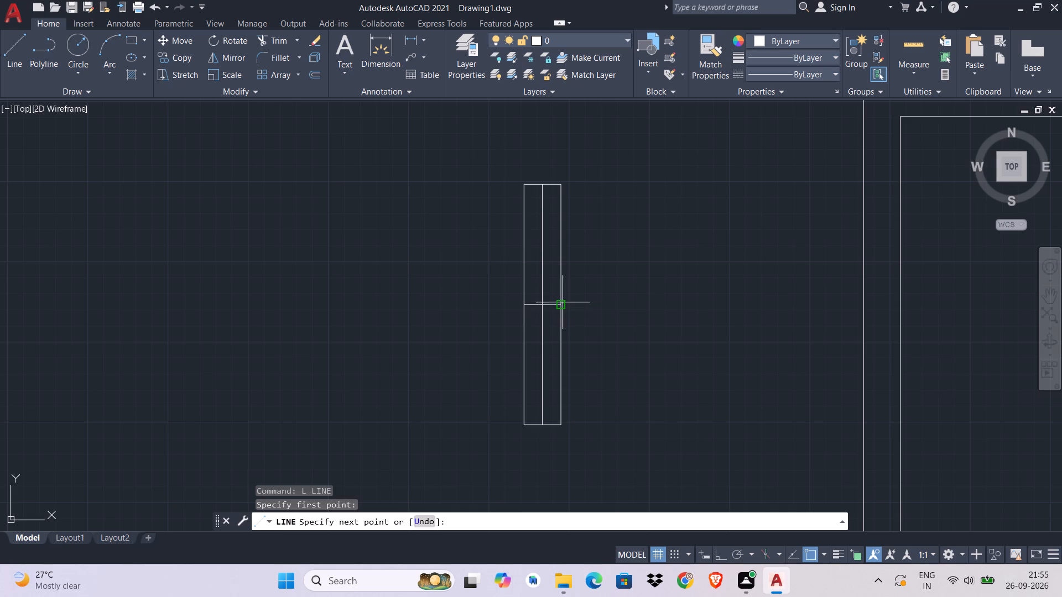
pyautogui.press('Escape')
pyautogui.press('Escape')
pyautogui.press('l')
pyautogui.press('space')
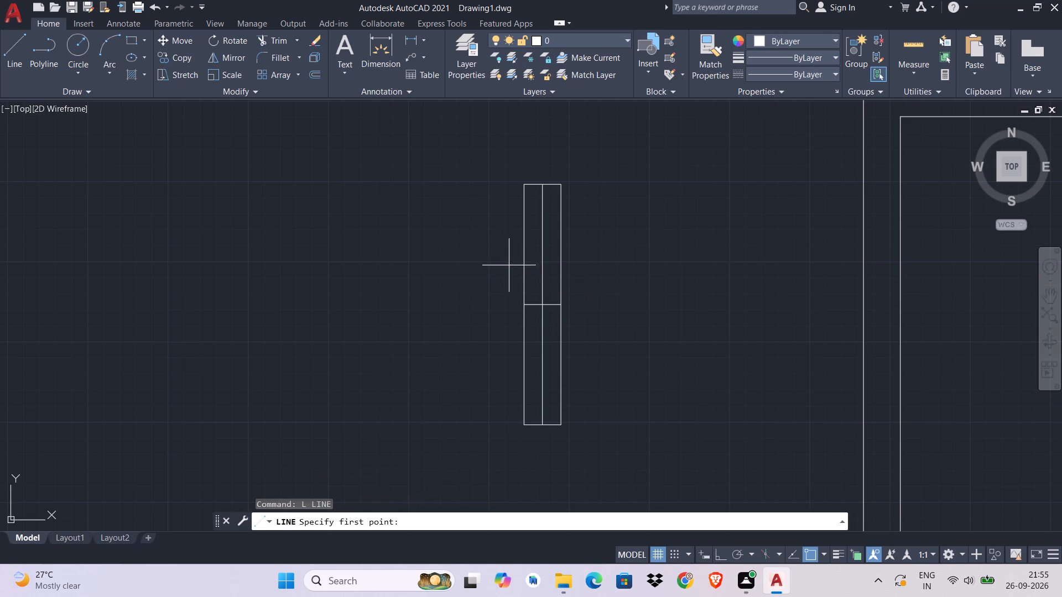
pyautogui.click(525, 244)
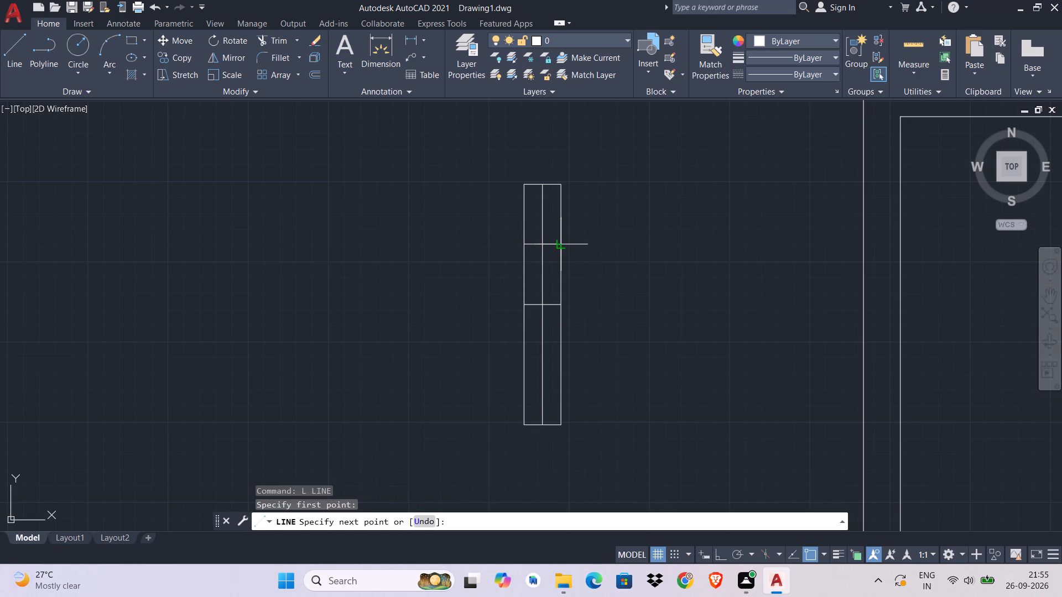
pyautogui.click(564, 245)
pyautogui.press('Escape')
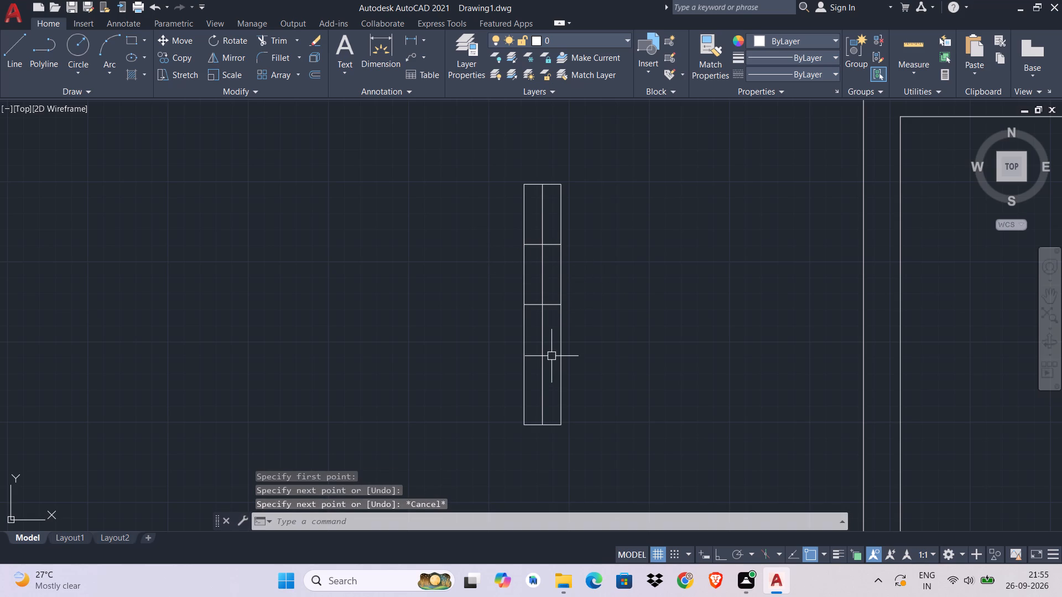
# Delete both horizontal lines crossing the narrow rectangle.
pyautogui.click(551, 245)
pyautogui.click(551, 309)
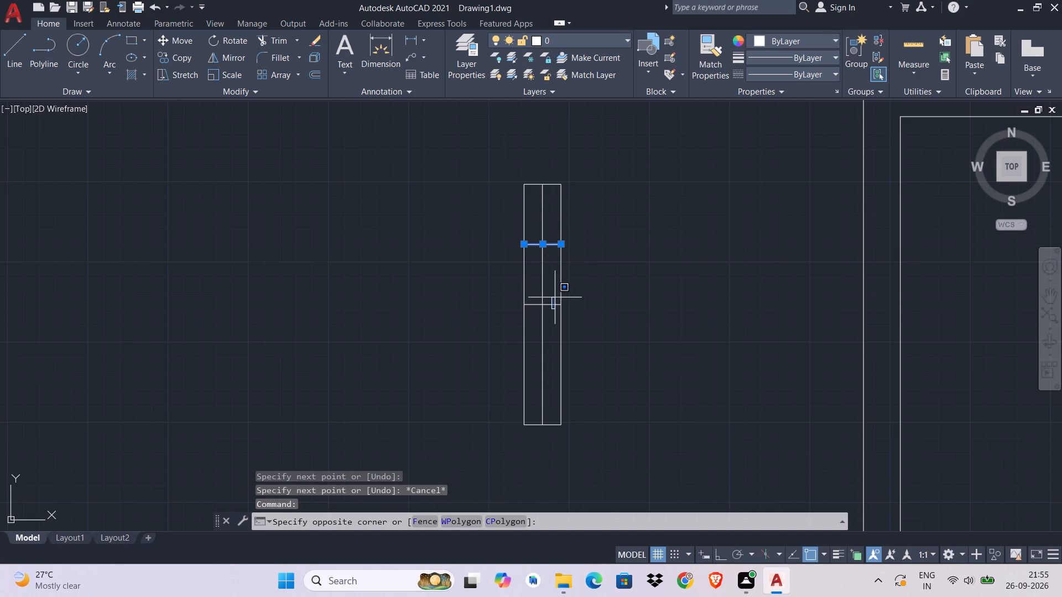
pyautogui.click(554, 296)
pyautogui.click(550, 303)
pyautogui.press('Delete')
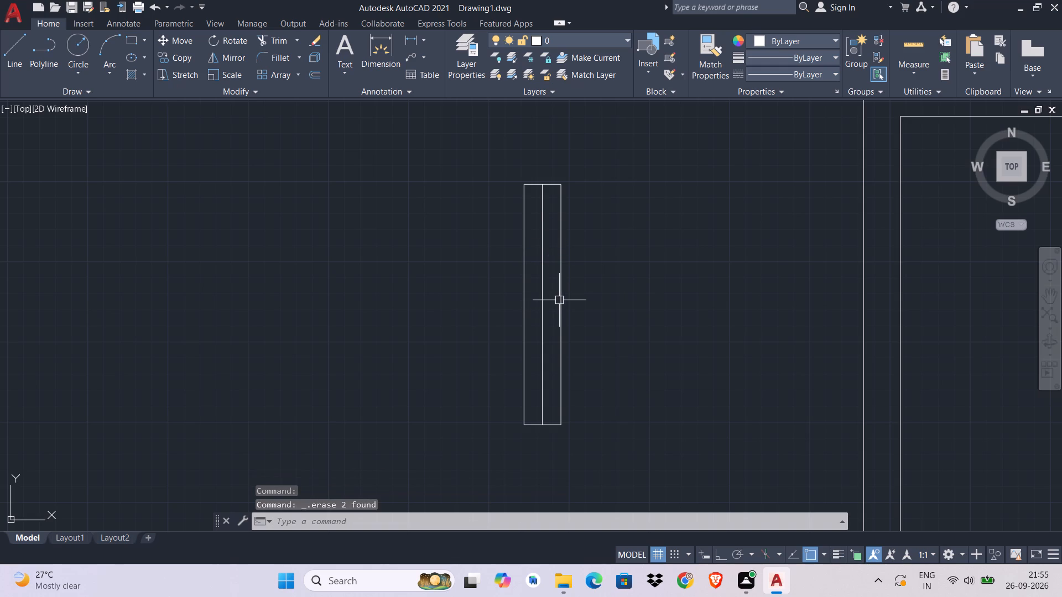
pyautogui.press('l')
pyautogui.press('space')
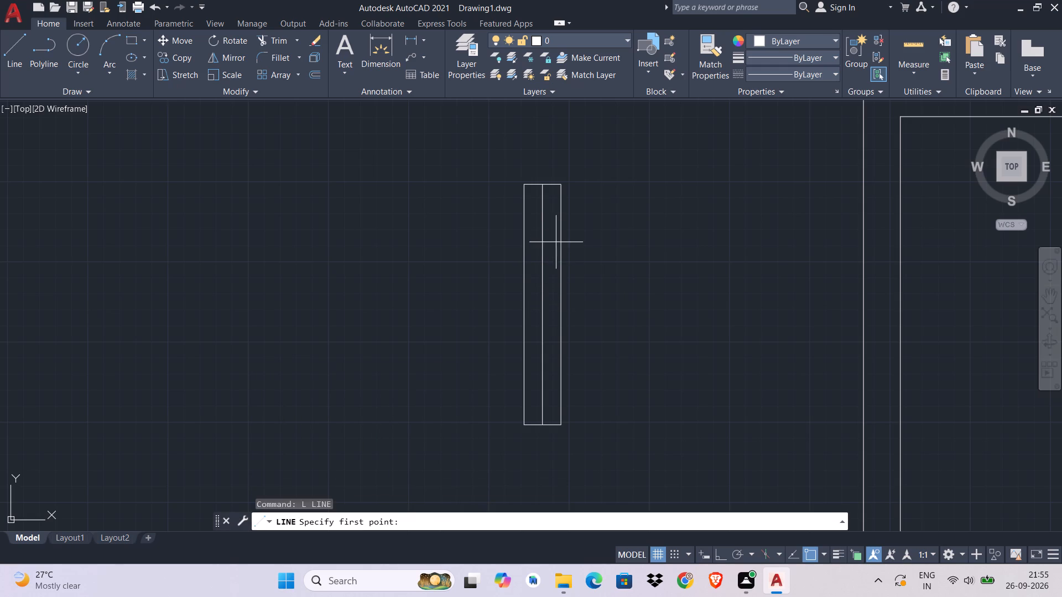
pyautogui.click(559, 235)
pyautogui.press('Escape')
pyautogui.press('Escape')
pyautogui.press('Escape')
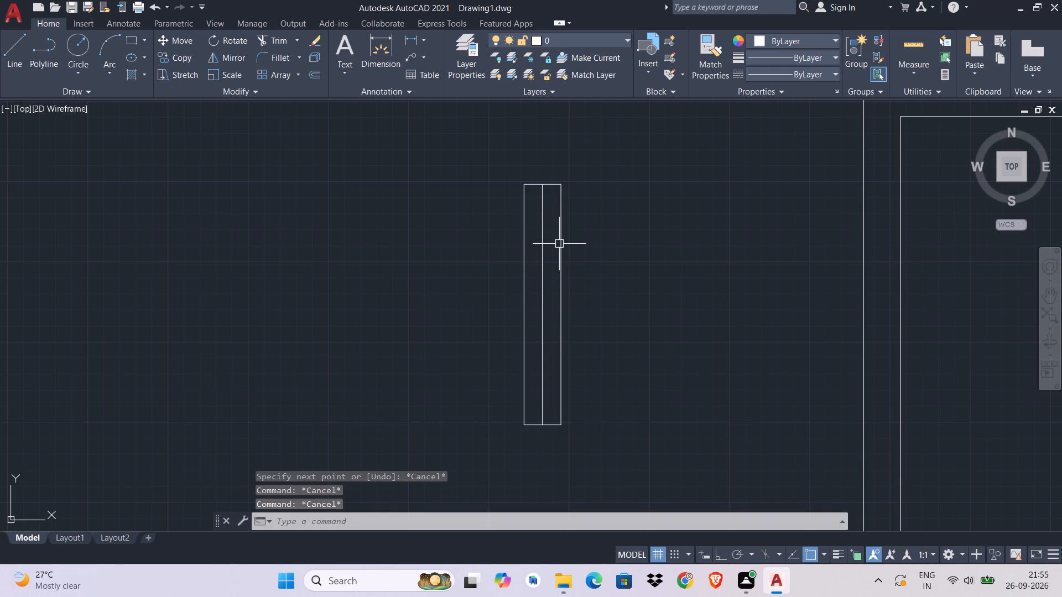
# Draw two horizontal lines across the narrow rectangle, dividing its height into three roughly equal parts.
pyautogui.write('L')
pyautogui.press('space')
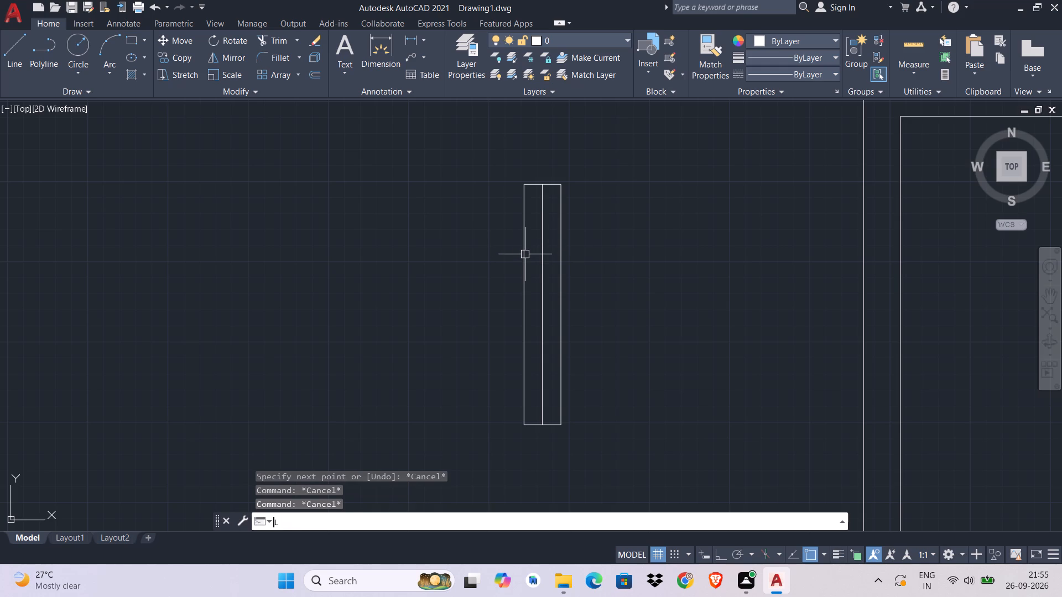
pyautogui.click(522, 254)
pyautogui.click(558, 255)
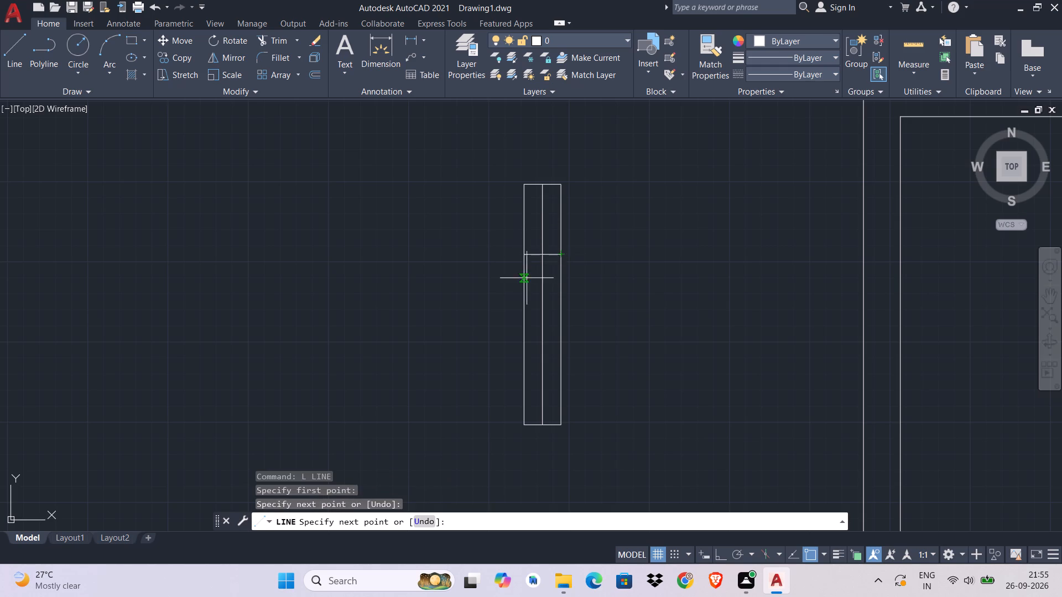
pyautogui.press('Escape')
pyautogui.press('space')
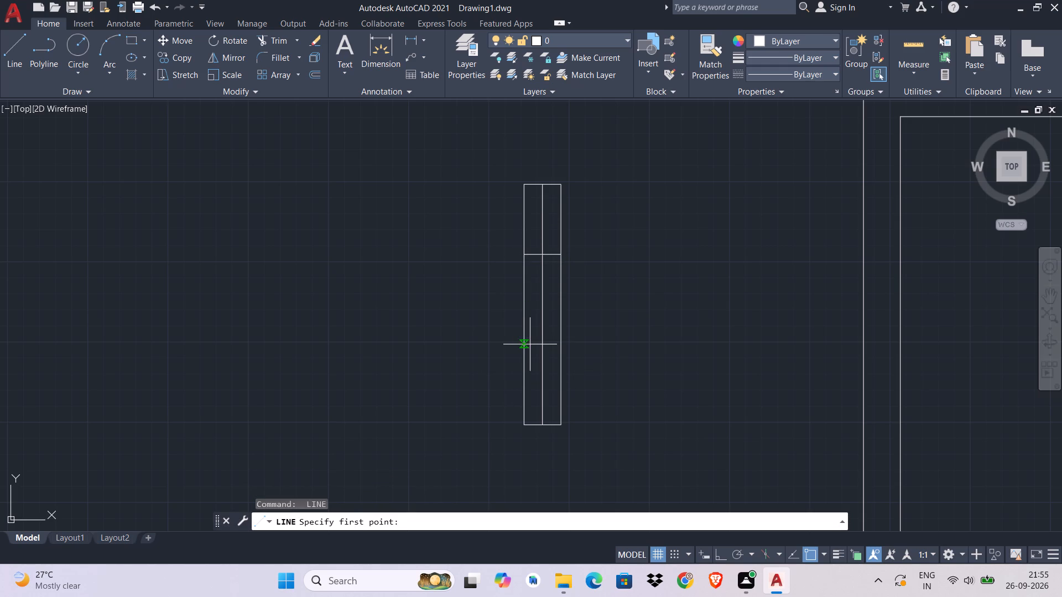
pyautogui.click(528, 344)
pyautogui.click(563, 343)
pyautogui.press('Escape')
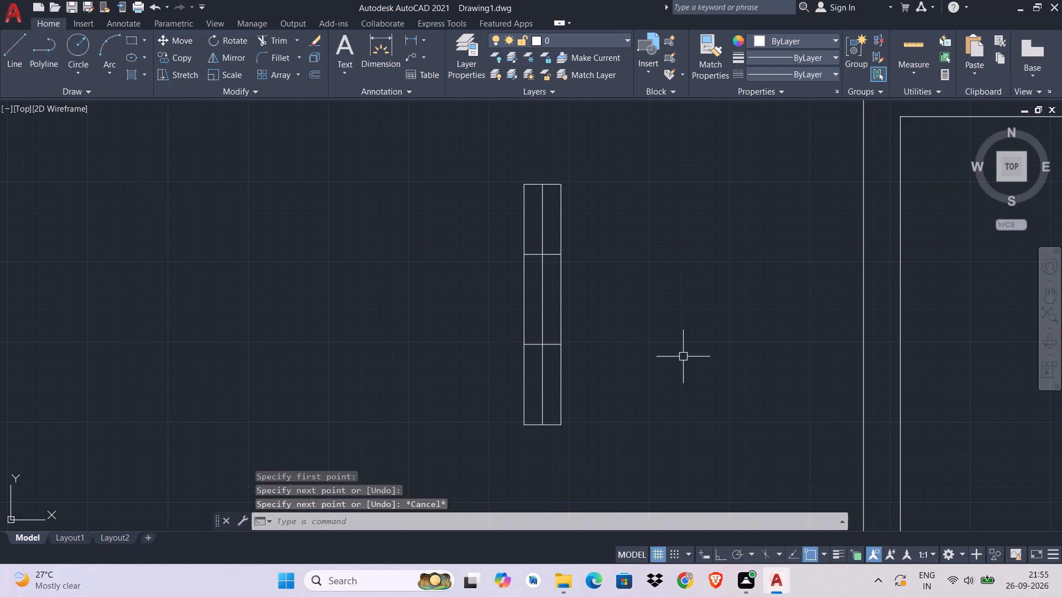
pyautogui.press('Escape')
pyautogui.press('Escape')
pyautogui.press('Escape')
pyautogui.press('Escape')
pyautogui.press('Escape')
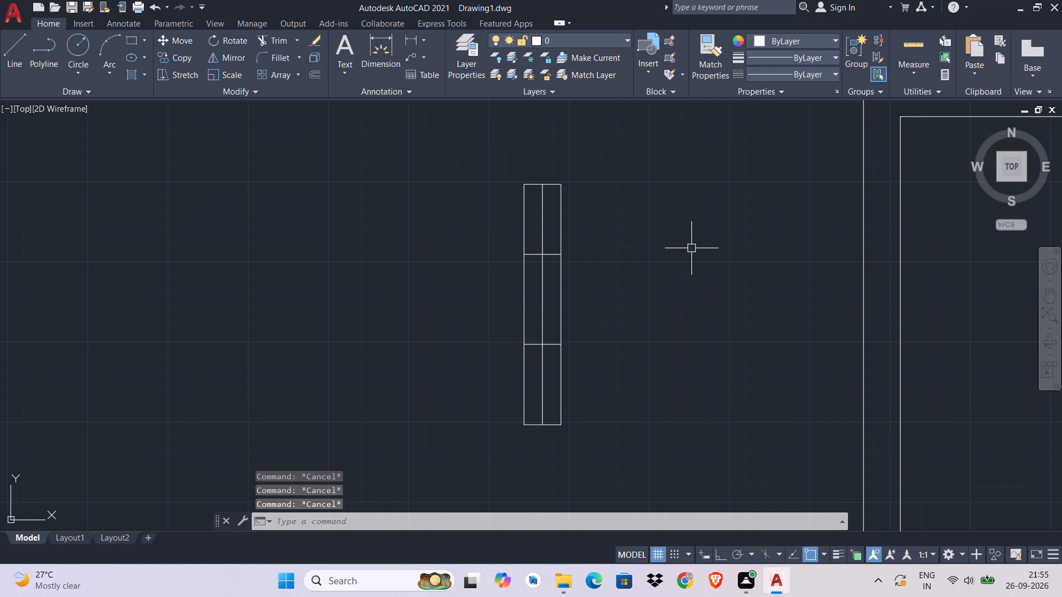
# Join all the lines of the window symbol, including its outline, centre line and two crossbars.
pyautogui.write('J')
pyautogui.press('space')
pyautogui.moveTo(613, 169); pyautogui.dragTo(609, 177)
pyautogui.click(490, 452)
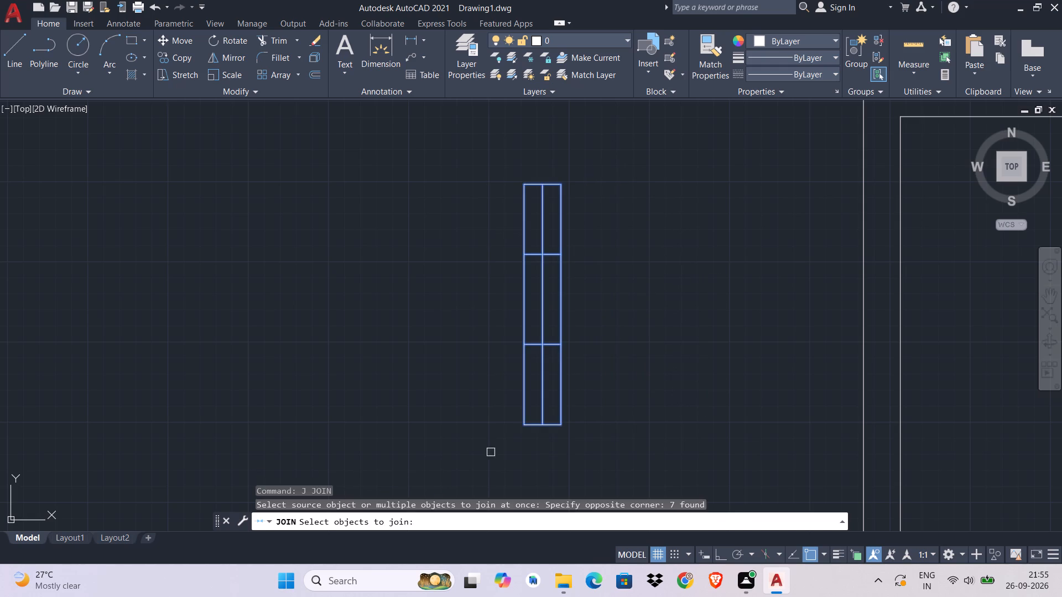
pyautogui.press('Return')
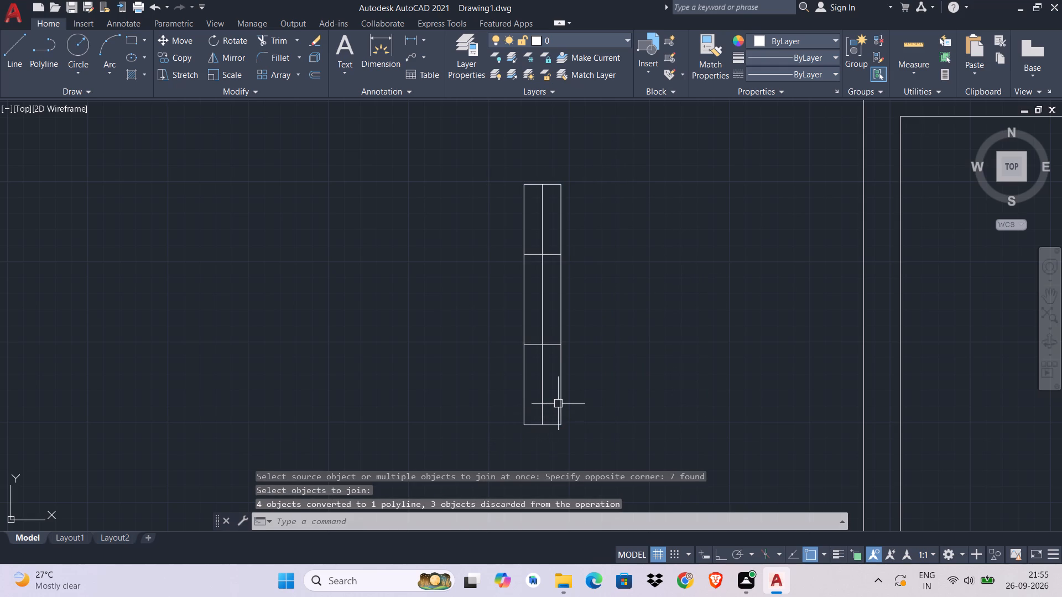
# Move the whole window symbol from outside the plan into the kitchen's west outer wall, fitting it between the wall lines.
pyautogui.scroll(-1, 536, 327)
pyautogui.moveTo(536, 327); pyautogui.dragTo(454, 238, button='middle')
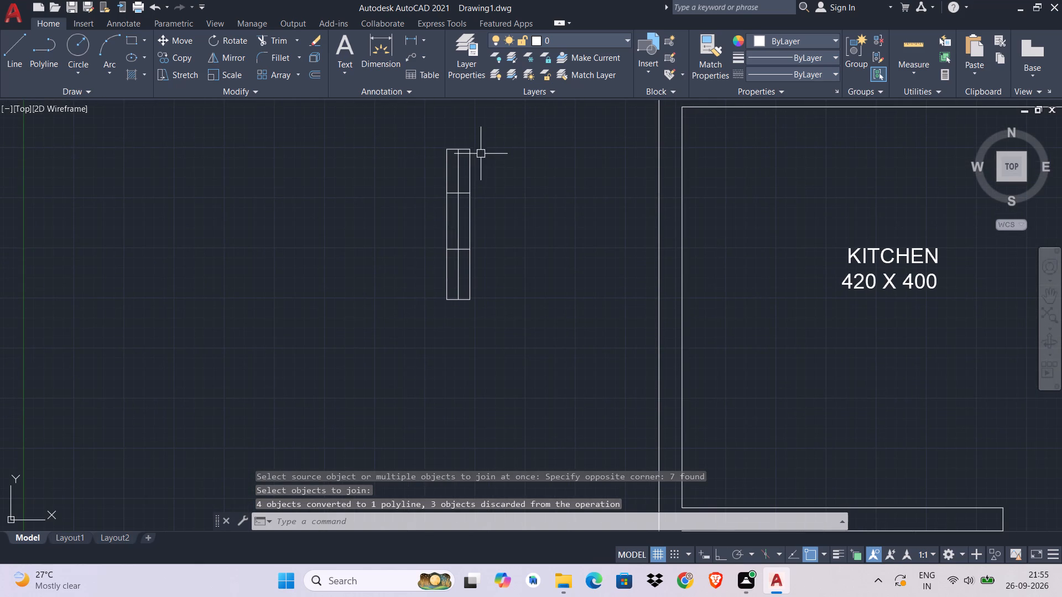
pyautogui.click(481, 151)
pyautogui.click(394, 310)
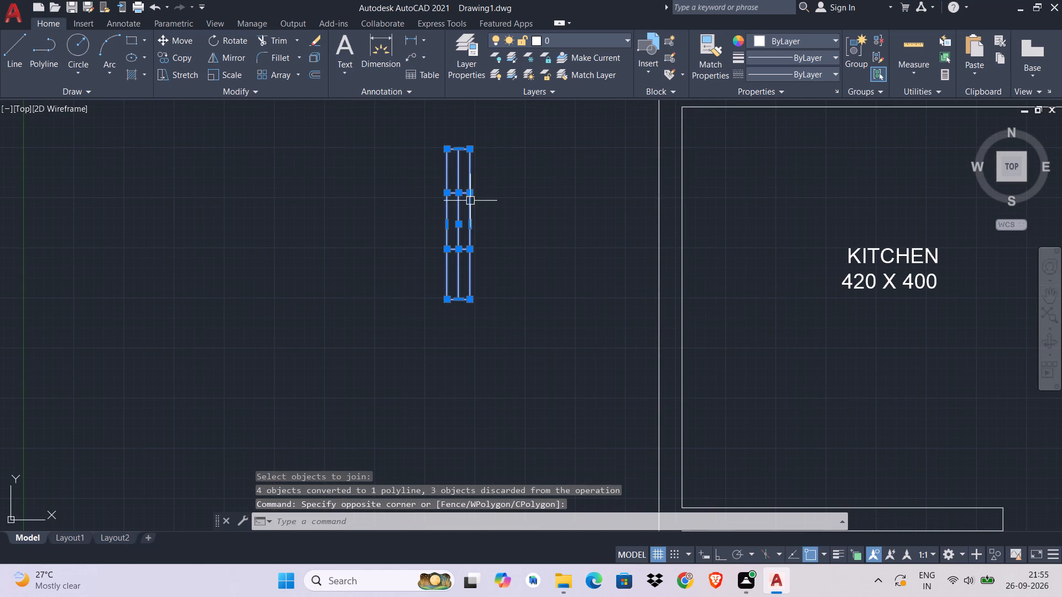
pyautogui.write('M')
pyautogui.press('space')
pyautogui.click(444, 300)
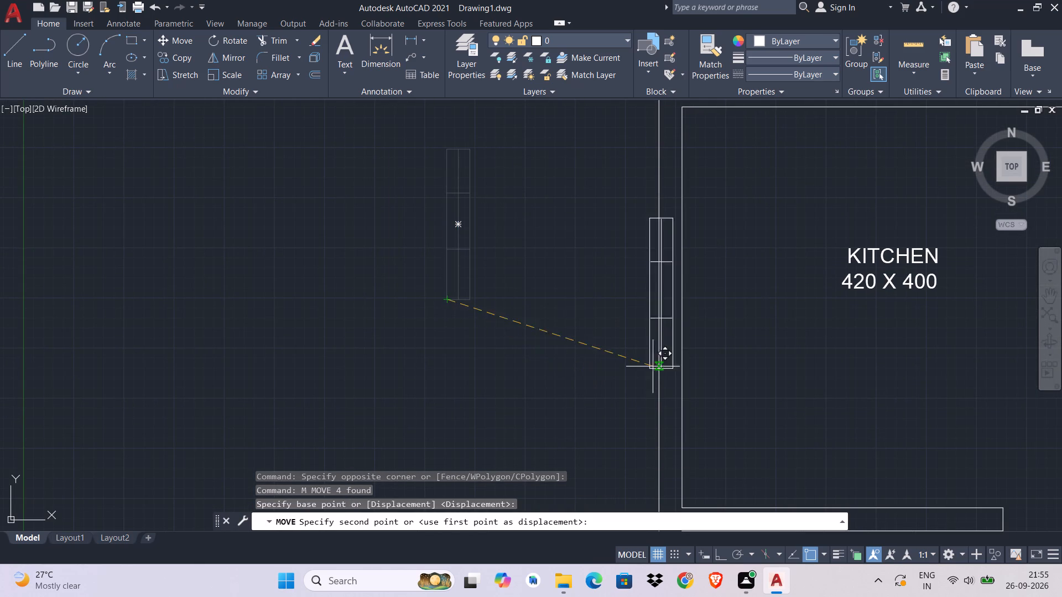
pyautogui.moveTo(650, 371); pyautogui.dragTo(513, 315, button='middle')
pyautogui.scroll(-1, 513, 315)
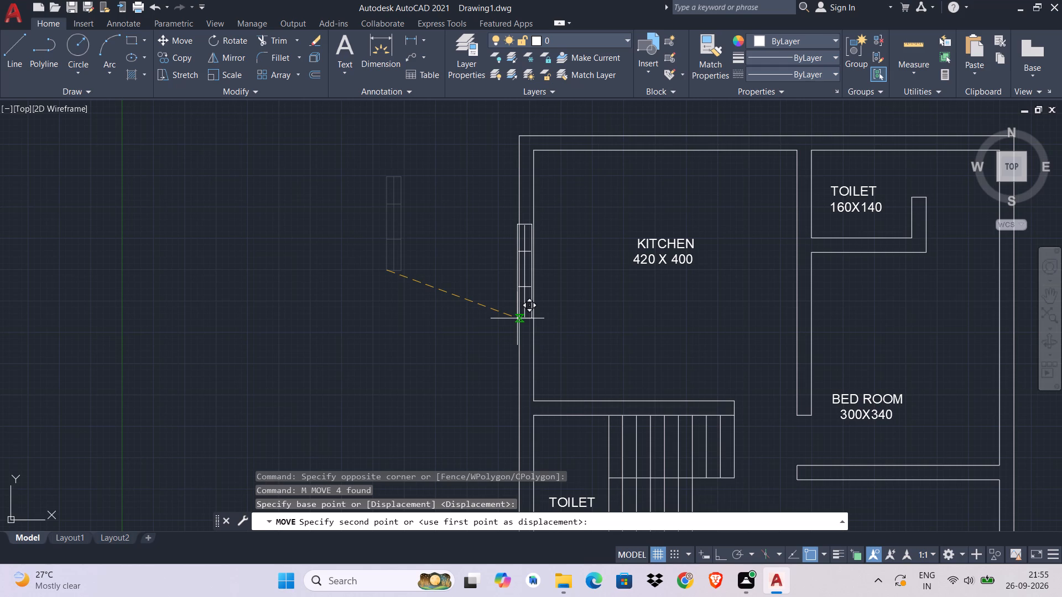
pyautogui.click(518, 320)
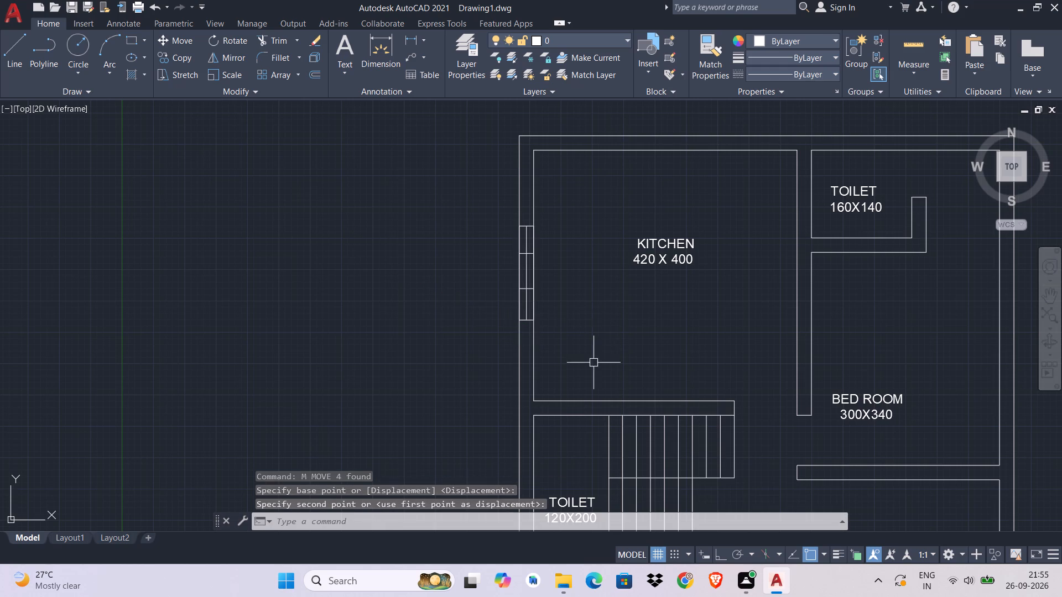
# Copy the kitchen window symbol straight down with Ortho on into the west outer wall of the 320X320 bedroom.
pyautogui.moveTo(594, 363); pyautogui.dragTo(633, 350, button='middle')
pyautogui.scroll(2, 569, 298)
pyautogui.click(565, 298)
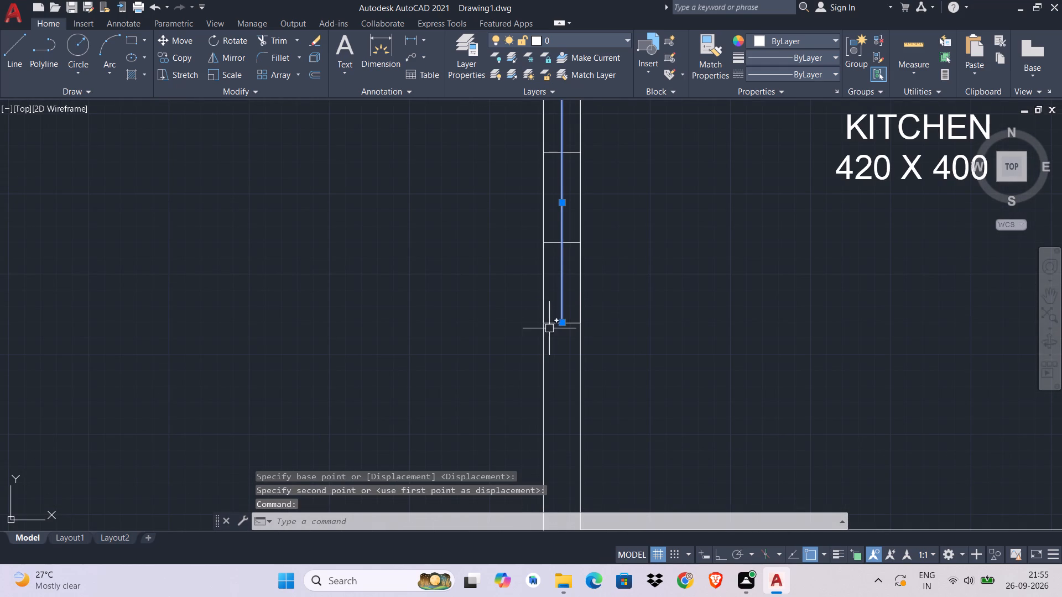
pyautogui.click(549, 324)
pyautogui.moveTo(554, 227); pyautogui.dragTo(554, 252, button='middle')
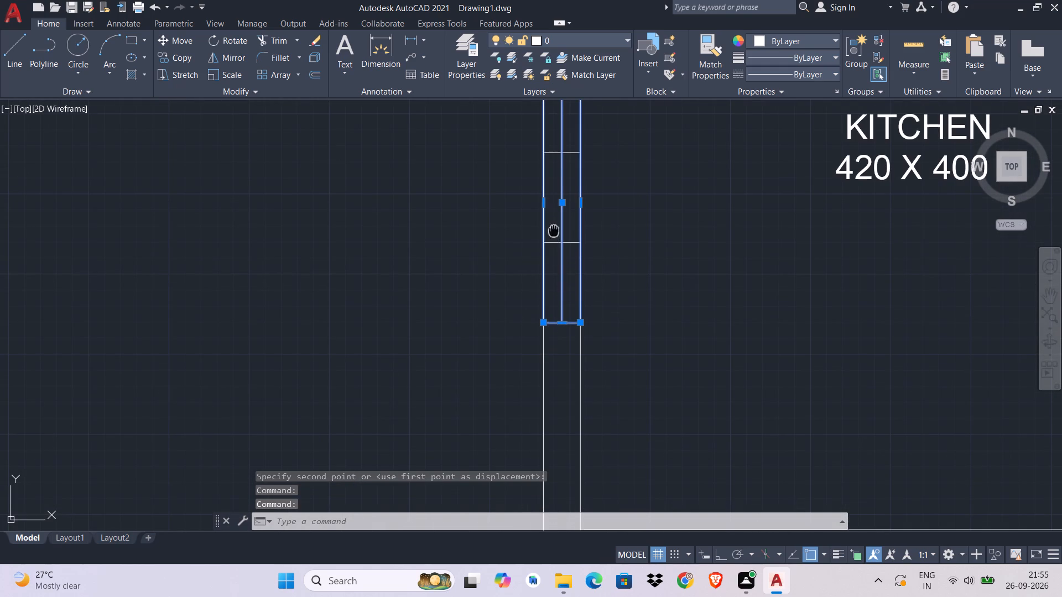
pyautogui.moveTo(554, 252); pyautogui.dragTo(552, 329, button='middle')
pyautogui.scroll(3, 554, 320)
pyautogui.scroll(-1, 591, 220)
pyautogui.moveTo(591, 220); pyautogui.dragTo(591, 241, button='middle')
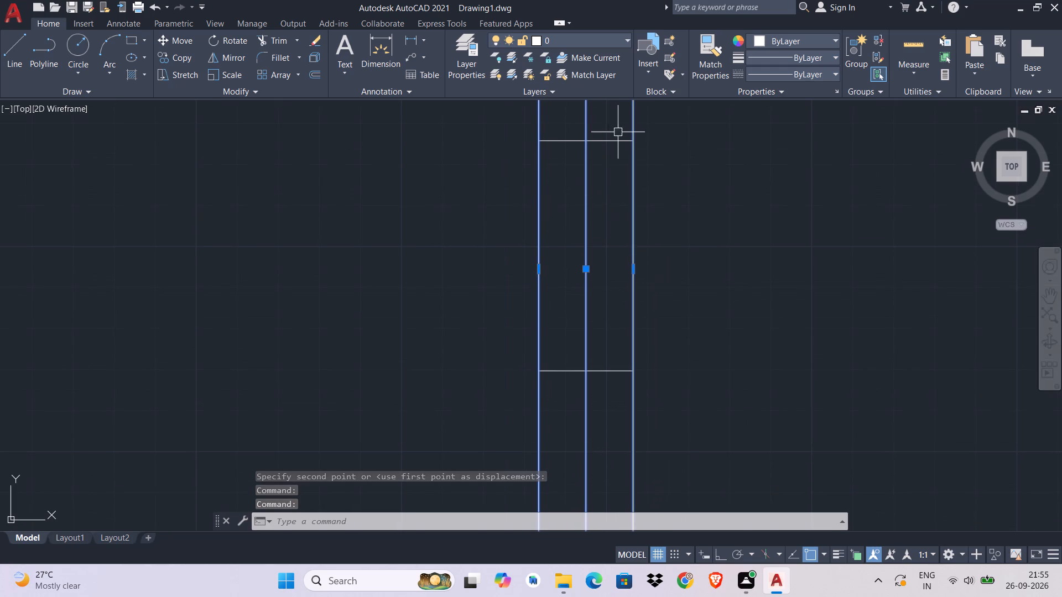
pyautogui.click(618, 116)
pyautogui.click(558, 415)
pyautogui.scroll(-3, 618, 378)
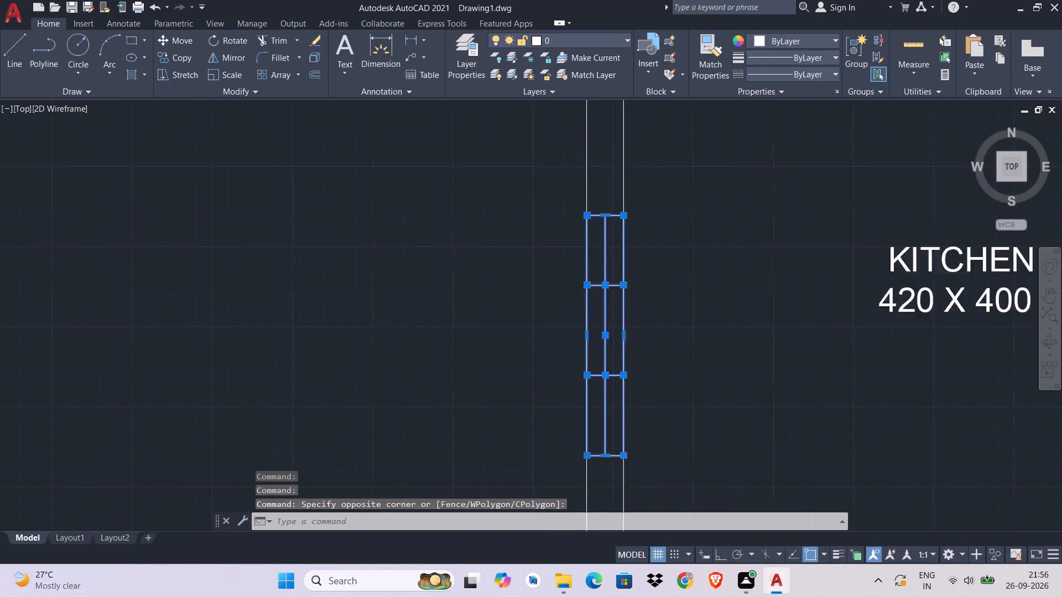
pyautogui.moveTo(618, 367); pyautogui.dragTo(603, 304, button='middle')
pyautogui.write('CO')
pyautogui.press('space')
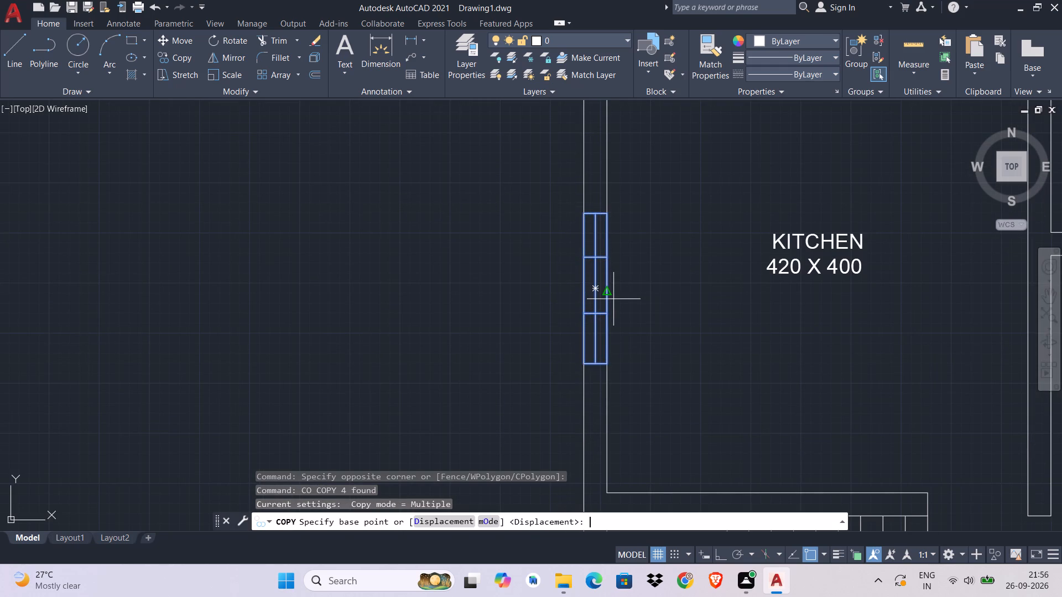
pyautogui.click(607, 214)
pyautogui.scroll(-2, 604, 281)
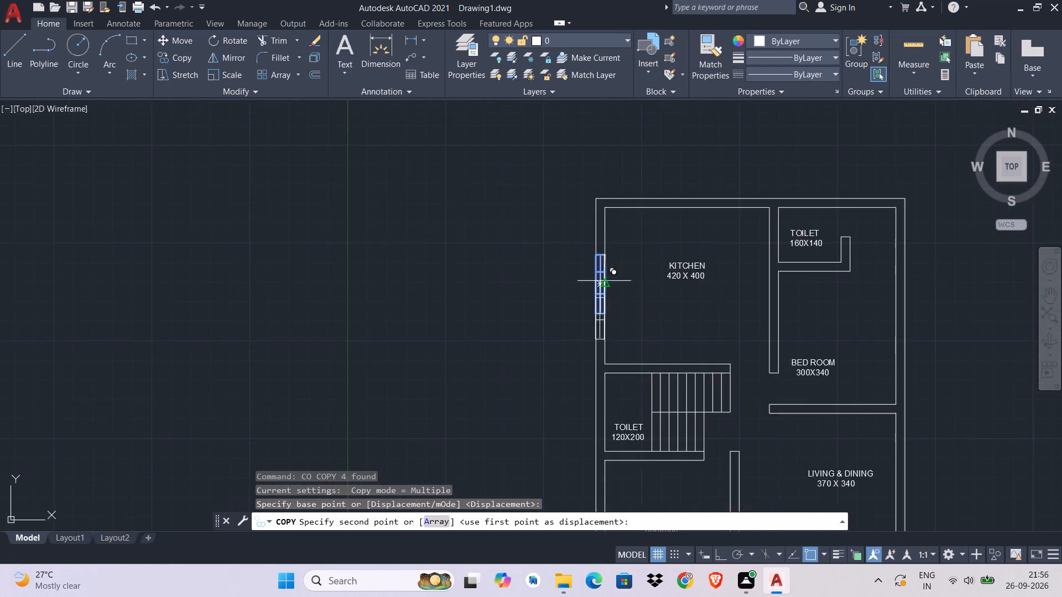
pyautogui.moveTo(604, 281); pyautogui.dragTo(597, 146, button='middle')
pyautogui.hotkey('ctrl', 'l')
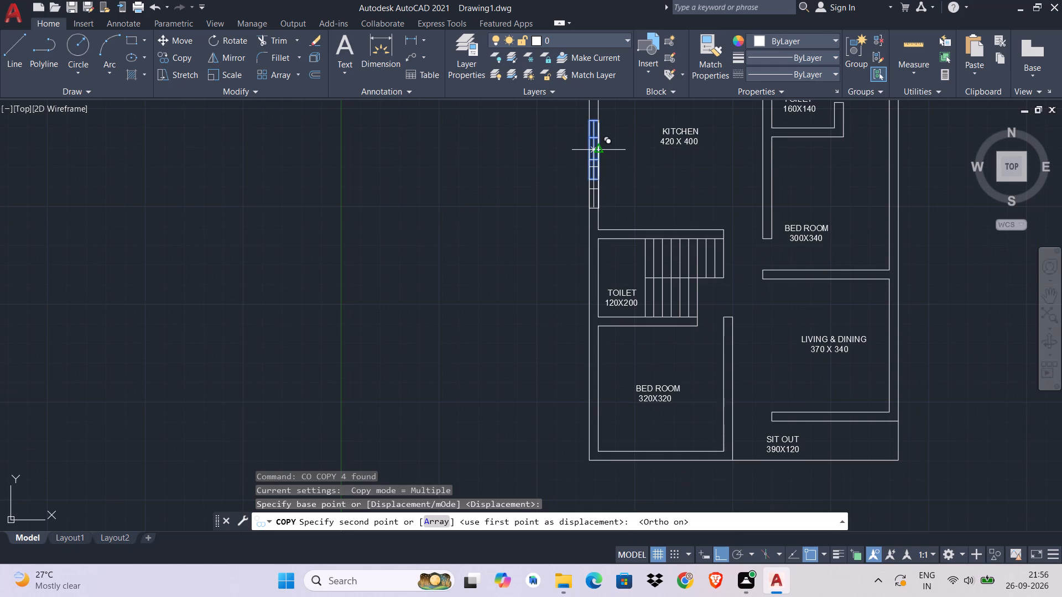
pyautogui.moveTo(595, 357); pyautogui.dragTo(594, 265, button='middle')
pyautogui.scroll(2, 596, 268)
pyautogui.click(597, 263)
# Turn Ortho off and place another copy of the window symbol in the east outer wall of the 300X340 bedroom.
pyautogui.moveTo(628, 303); pyautogui.dragTo(595, 208, button='middle')
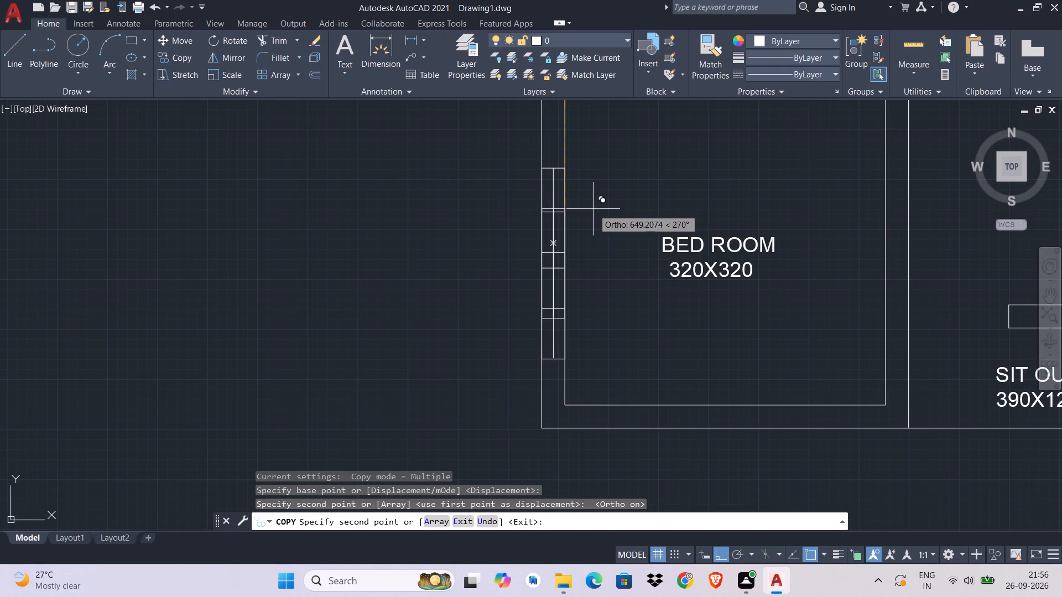
pyautogui.scroll(-2, 681, 238)
pyautogui.moveTo(680, 243); pyautogui.dragTo(476, 306, button='middle')
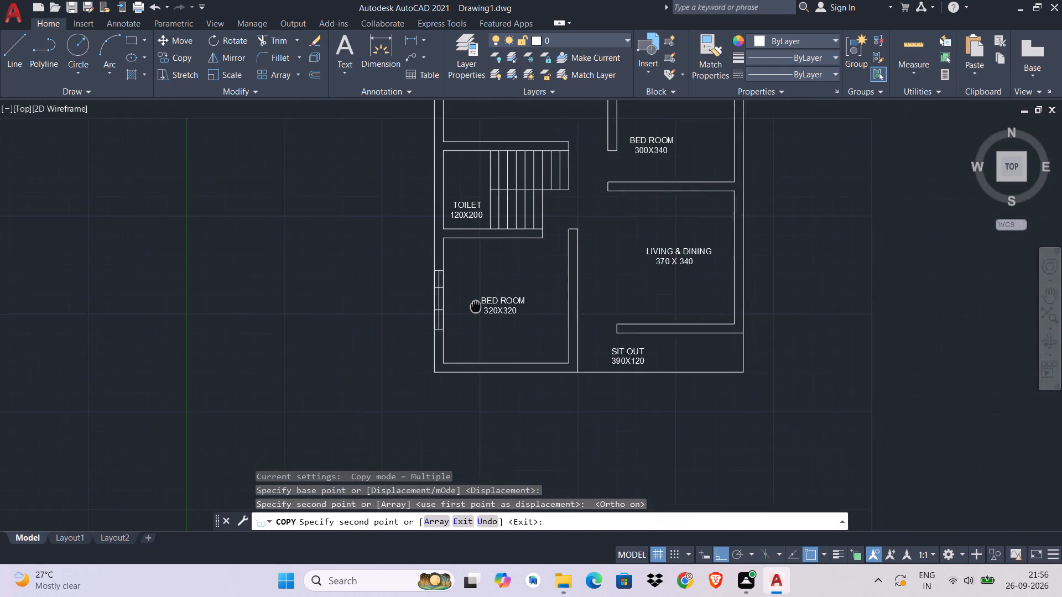
pyautogui.moveTo(476, 306); pyautogui.dragTo(502, 316, button='middle')
pyautogui.moveTo(671, 230); pyautogui.dragTo(649, 332, button='middle')
pyautogui.hotkey('ctrl', 'l')
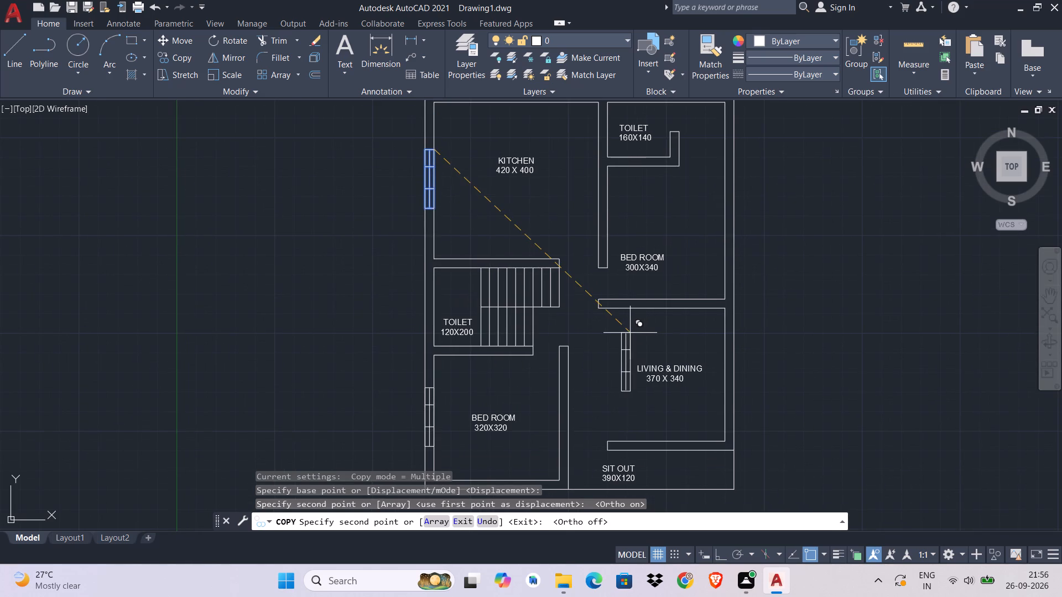
pyautogui.moveTo(714, 267); pyautogui.dragTo(660, 335, button='middle')
pyautogui.scroll(1, 673, 311)
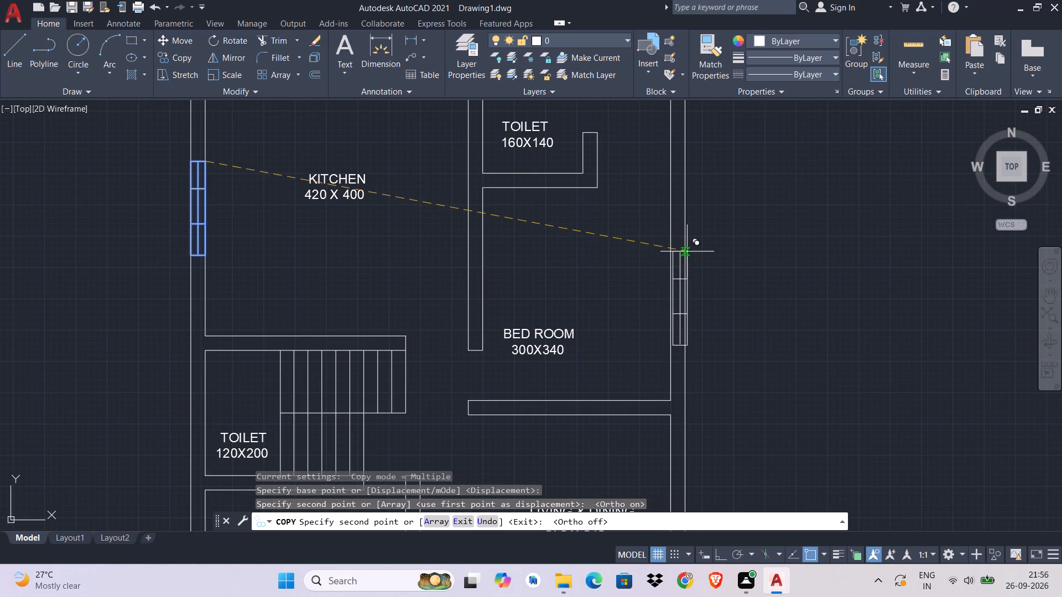
pyautogui.click(685, 252)
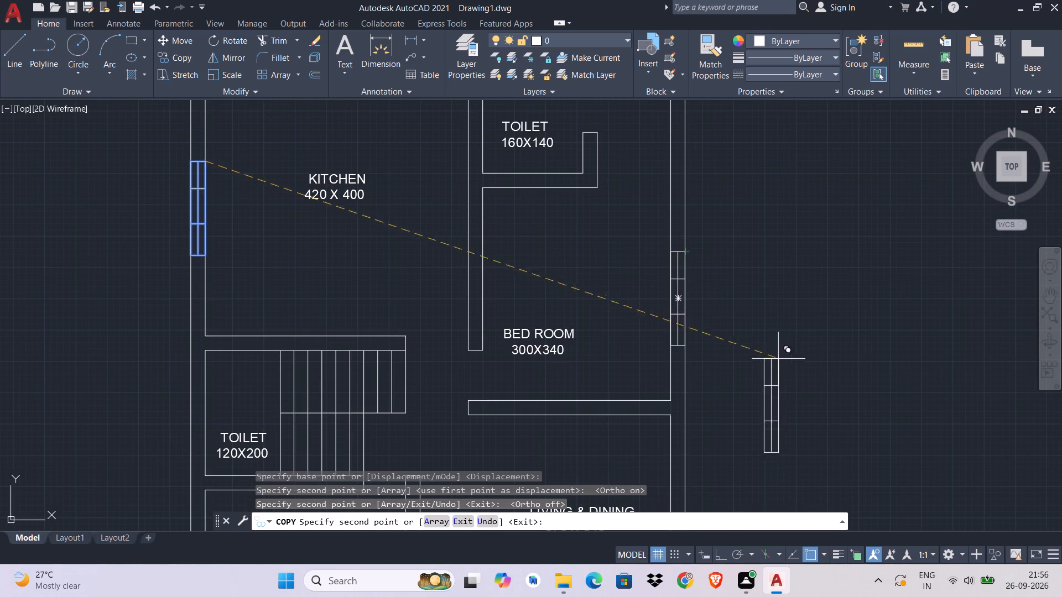
# Place a spare copy of the window symbol in the empty space east of the living and dining room.
pyautogui.moveTo(769, 406); pyautogui.dragTo(749, 308, button='middle')
pyautogui.moveTo(737, 289); pyautogui.dragTo(727, 245, button='middle')
pyautogui.click(768, 301)
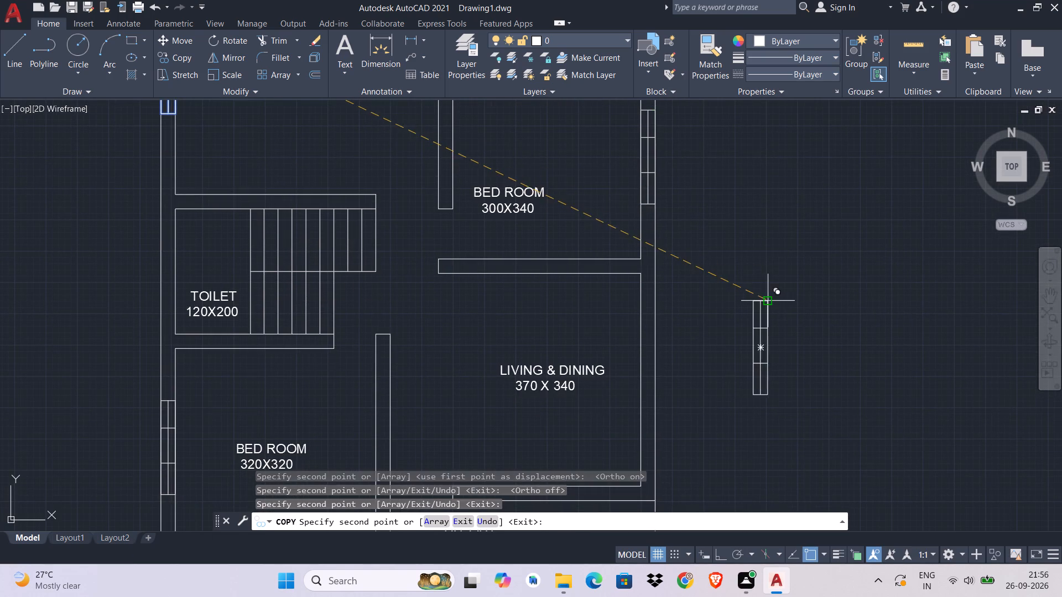
pyautogui.press('Escape')
pyautogui.scroll(4, 765, 315)
pyautogui.scroll(-3, 757, 276)
pyautogui.moveTo(757, 276); pyautogui.dragTo(738, 238, button='middle')
pyautogui.press('Escape')
pyautogui.press('Escape')
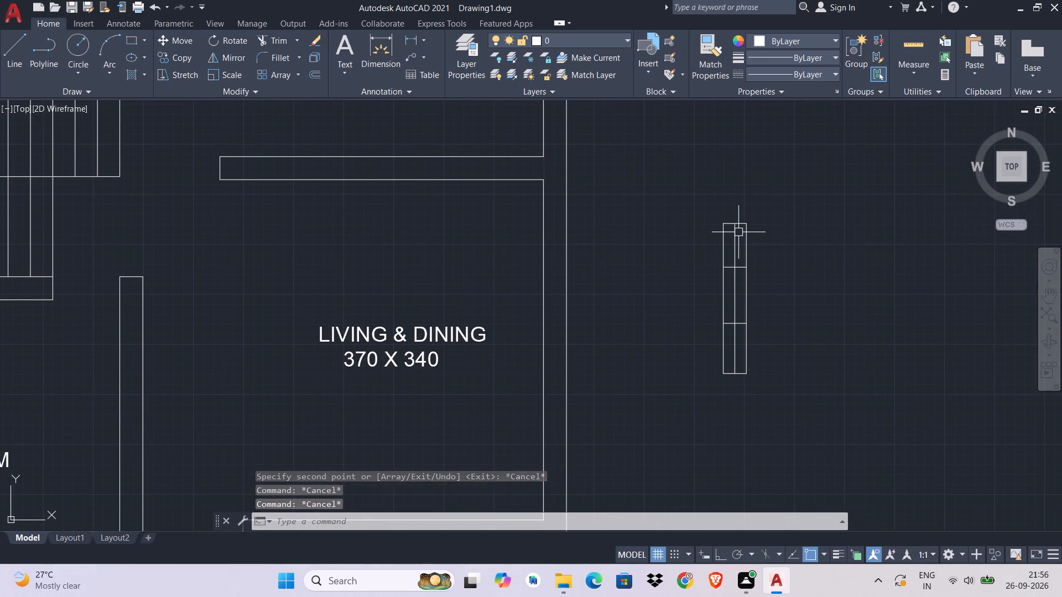
pyautogui.press('Escape')
pyautogui.scroll(2, 738, 232)
pyautogui.moveTo(738, 232); pyautogui.dragTo(711, 158, button='middle')
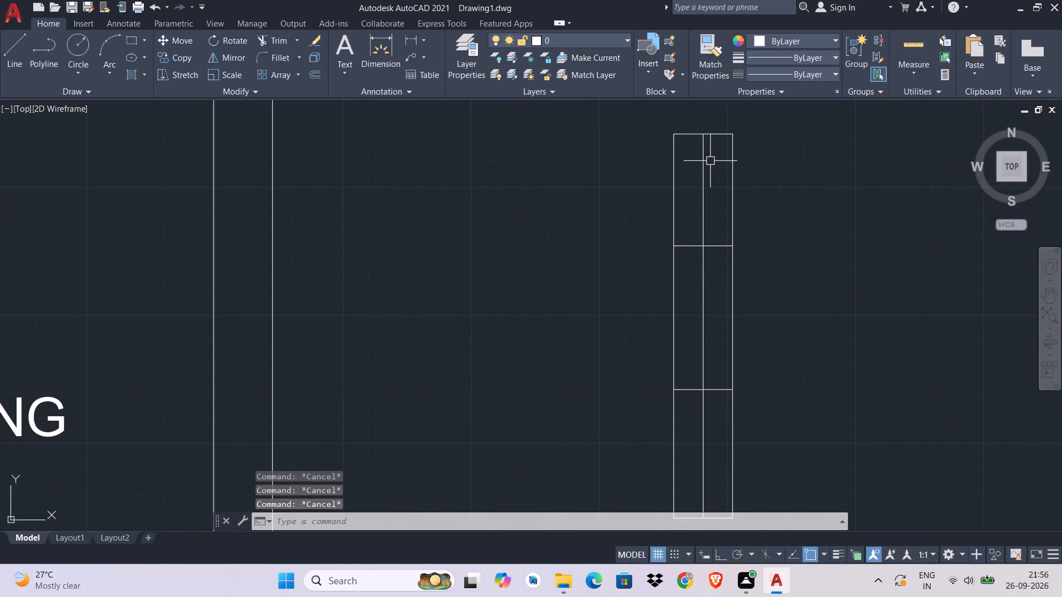
pyautogui.moveTo(710, 162); pyautogui.dragTo(695, 138, button='middle')
pyautogui.press('Escape')
pyautogui.press('Escape')
pyautogui.press('Escape')
pyautogui.press('Escape')
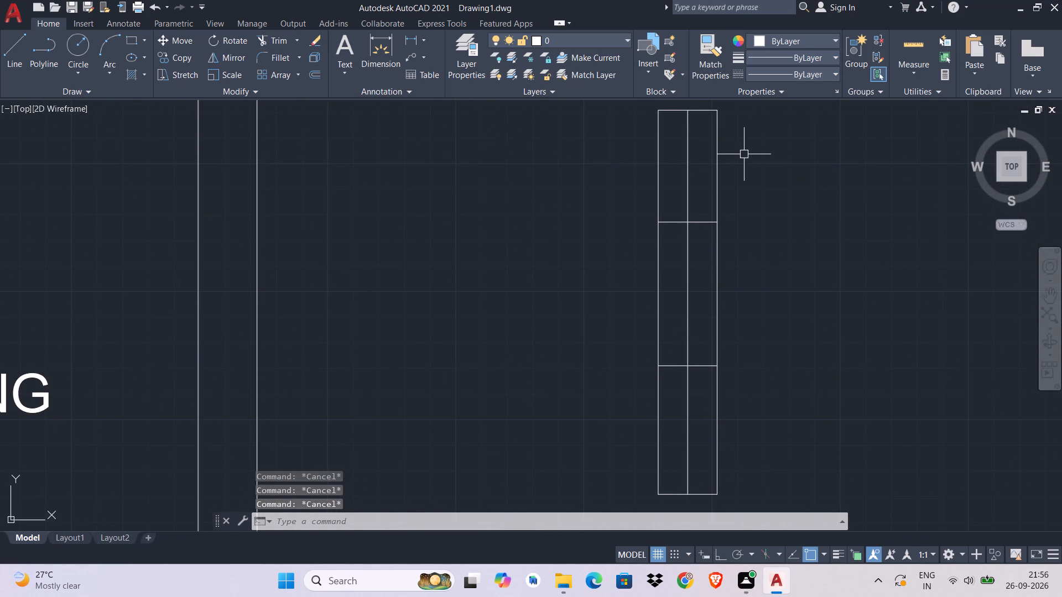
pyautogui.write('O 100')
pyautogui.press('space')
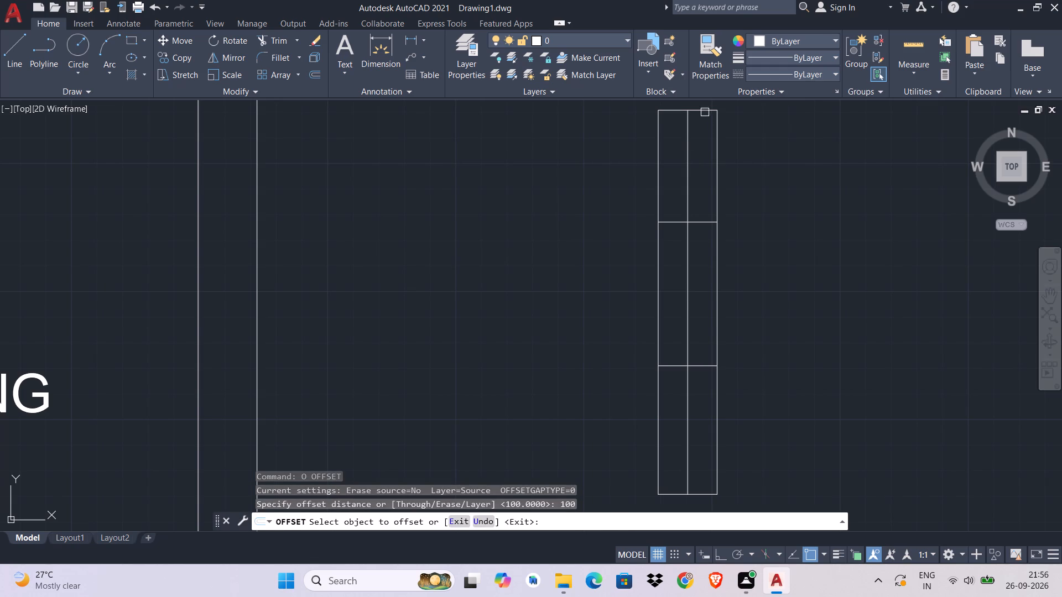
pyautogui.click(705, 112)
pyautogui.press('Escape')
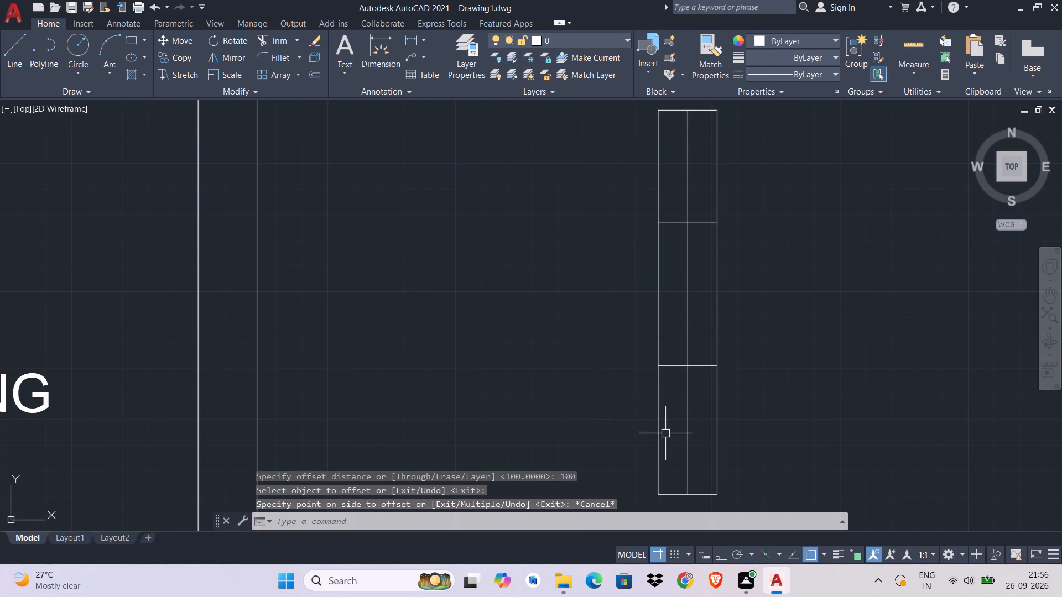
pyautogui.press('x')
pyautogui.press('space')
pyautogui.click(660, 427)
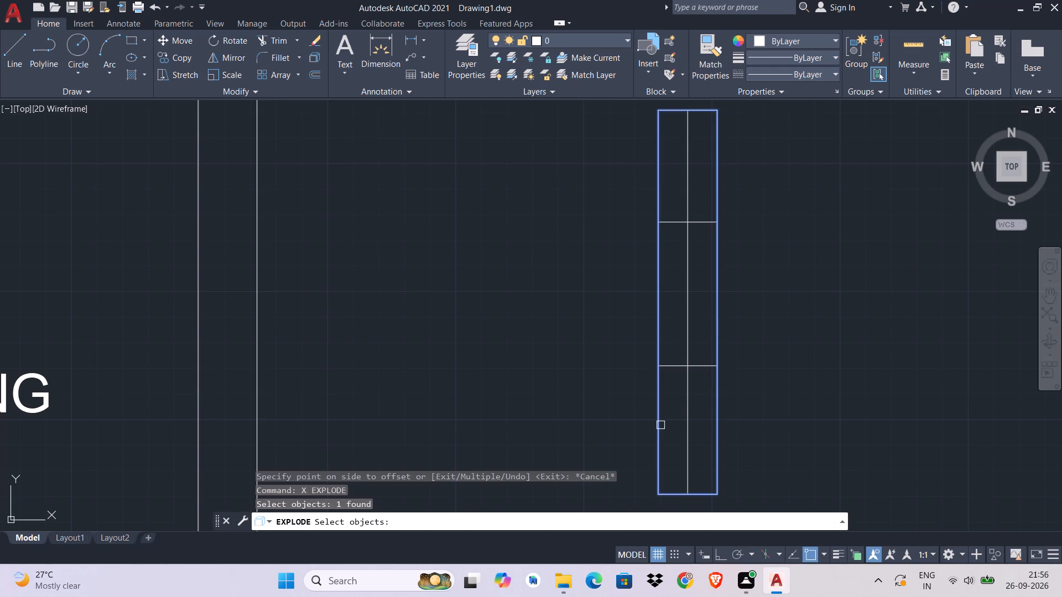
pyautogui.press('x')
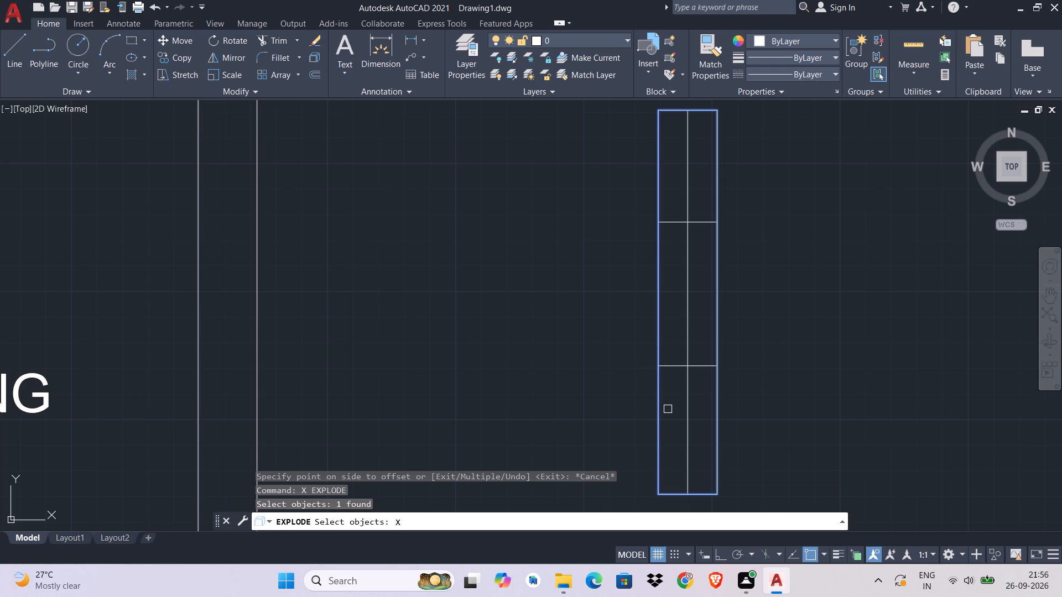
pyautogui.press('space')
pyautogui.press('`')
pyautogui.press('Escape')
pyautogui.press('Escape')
# Explode the outline of the spare window symbol east of the plan into separate lines.
pyautogui.click(659, 402)
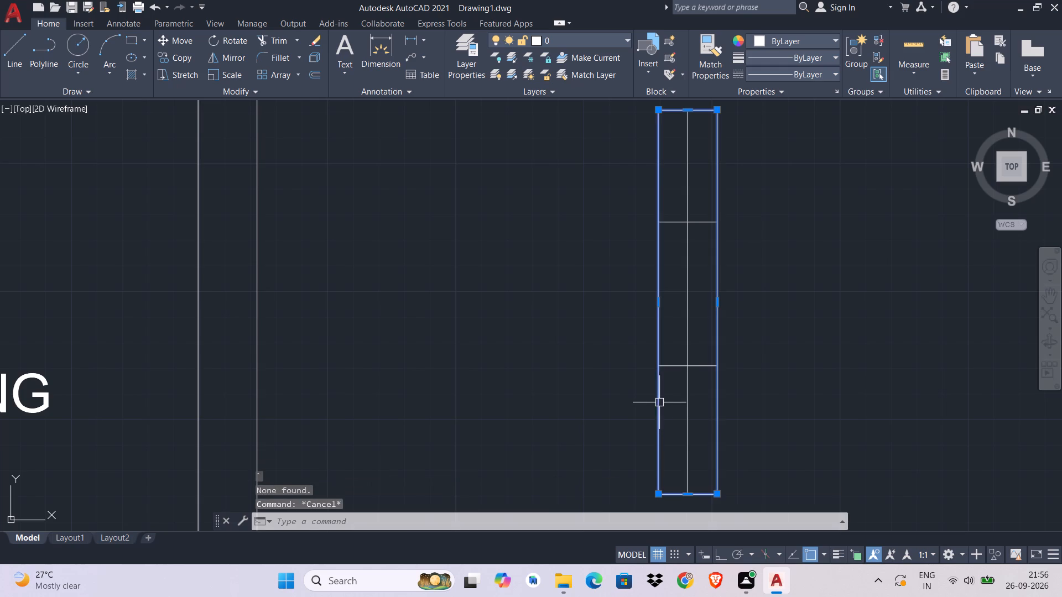
pyautogui.press('x')
pyautogui.press('Return')
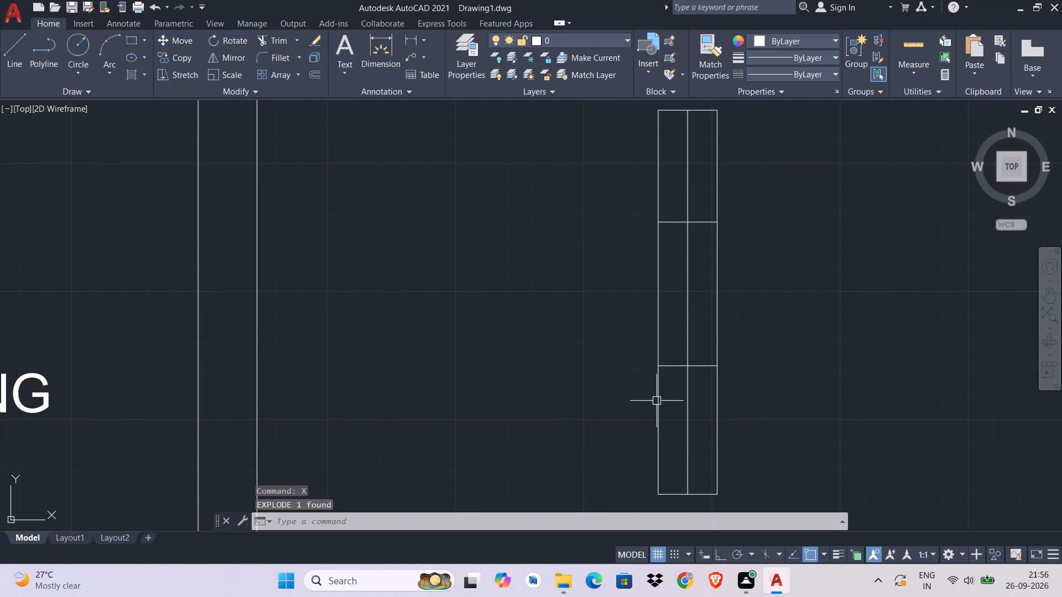
pyautogui.click(651, 406)
pyautogui.click(665, 406)
pyautogui.click(661, 409)
pyautogui.press('Escape')
pyautogui.press('Escape')
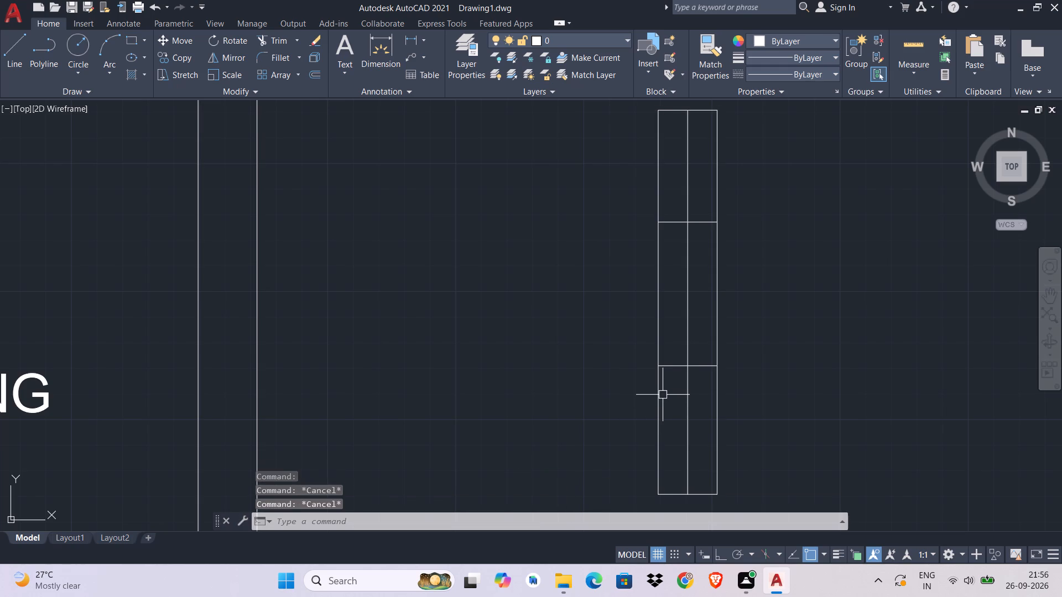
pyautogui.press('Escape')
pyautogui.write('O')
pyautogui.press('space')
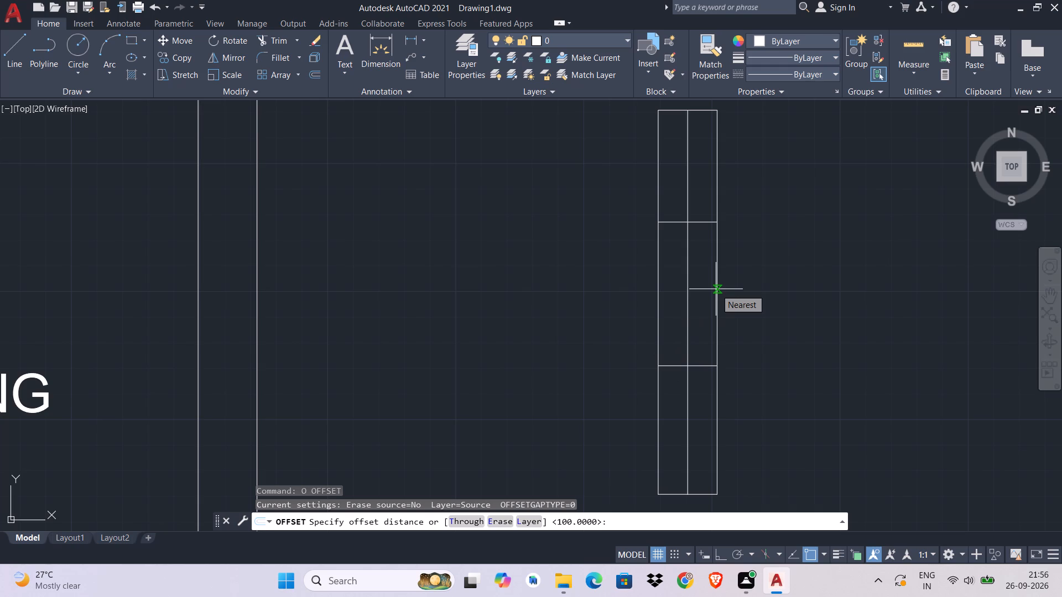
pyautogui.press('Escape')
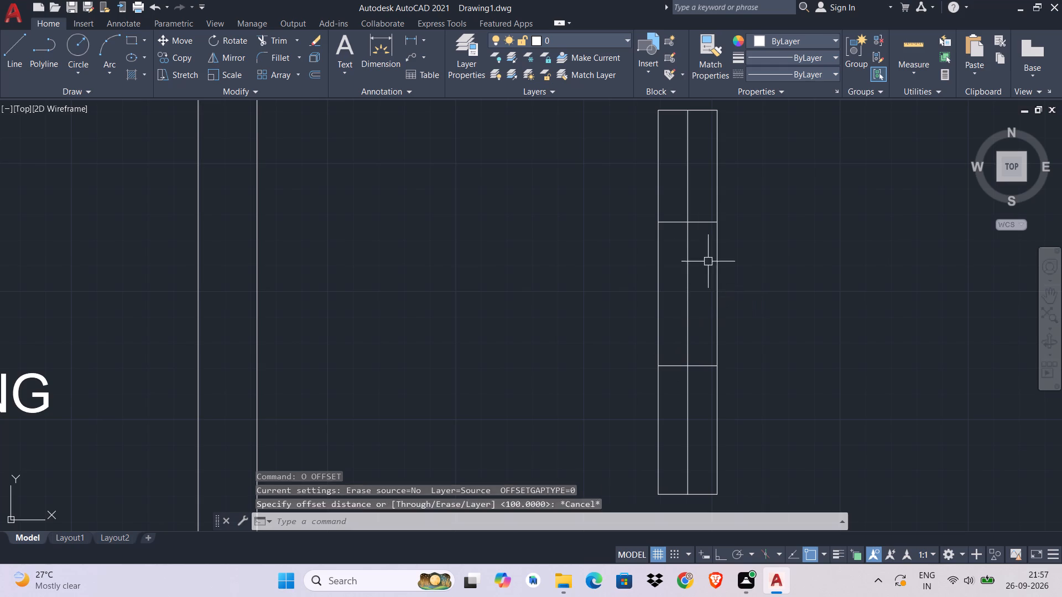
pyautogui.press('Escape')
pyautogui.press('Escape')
# Offset the top edge of the spare window symbol downward by 100.
pyautogui.press('o')
pyautogui.press('space')
pyautogui.press('1')
pyautogui.write('00')
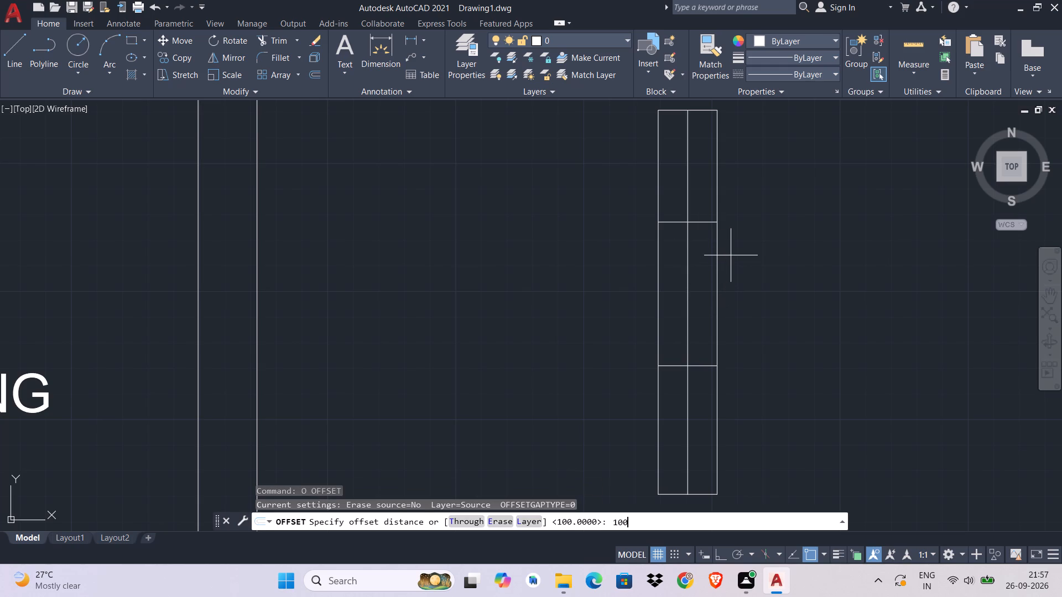
pyautogui.press('space')
pyautogui.click(702, 114)
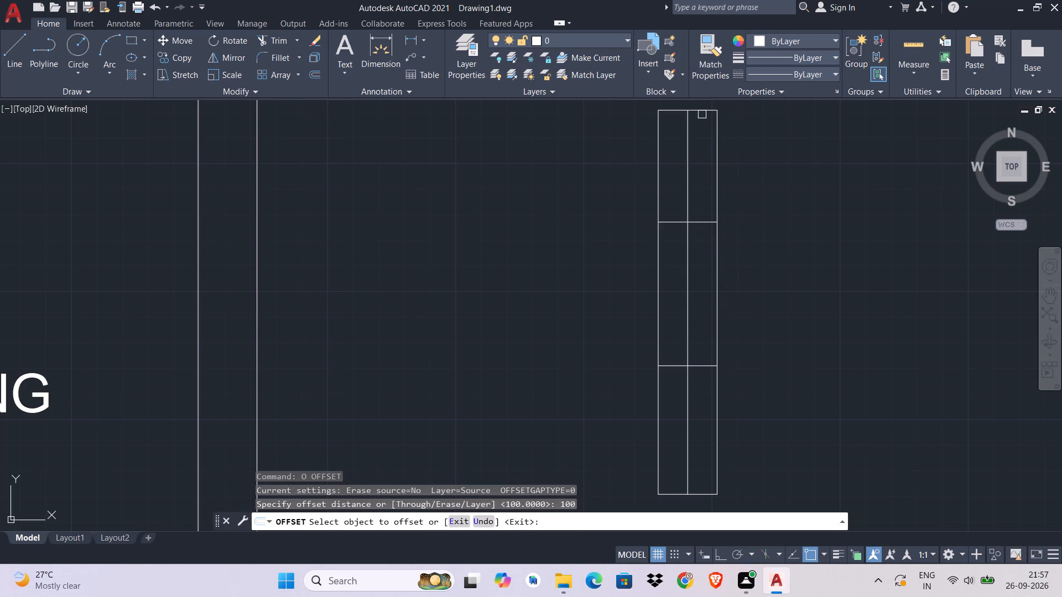
pyautogui.click(704, 108)
pyautogui.click(682, 354)
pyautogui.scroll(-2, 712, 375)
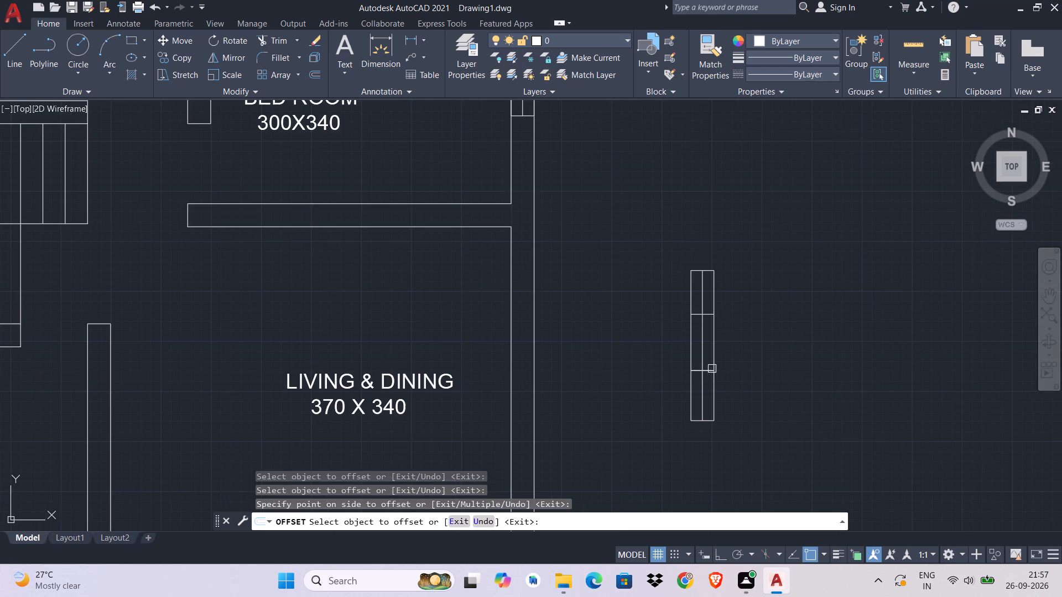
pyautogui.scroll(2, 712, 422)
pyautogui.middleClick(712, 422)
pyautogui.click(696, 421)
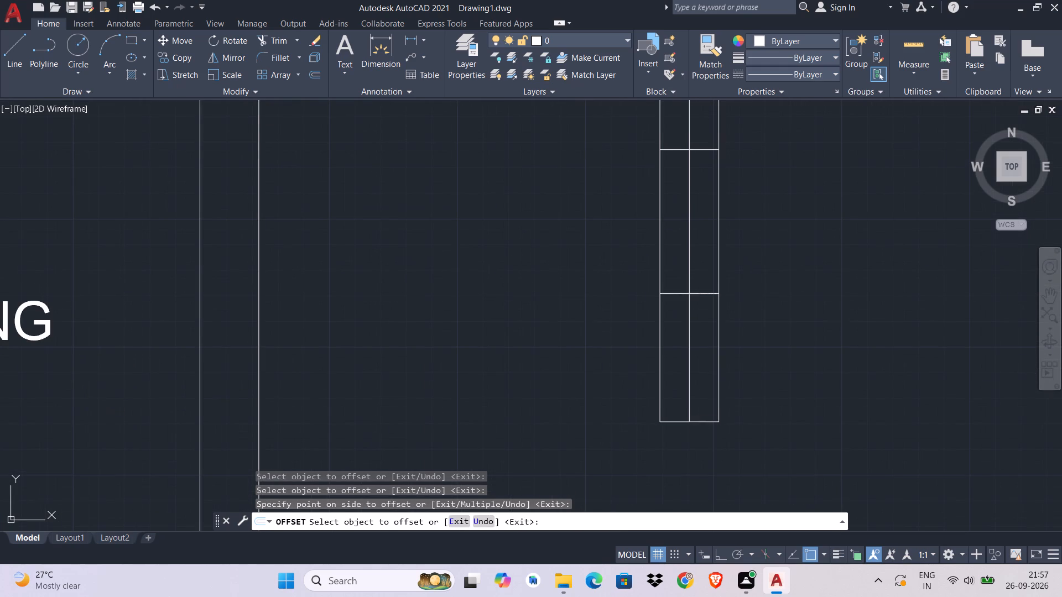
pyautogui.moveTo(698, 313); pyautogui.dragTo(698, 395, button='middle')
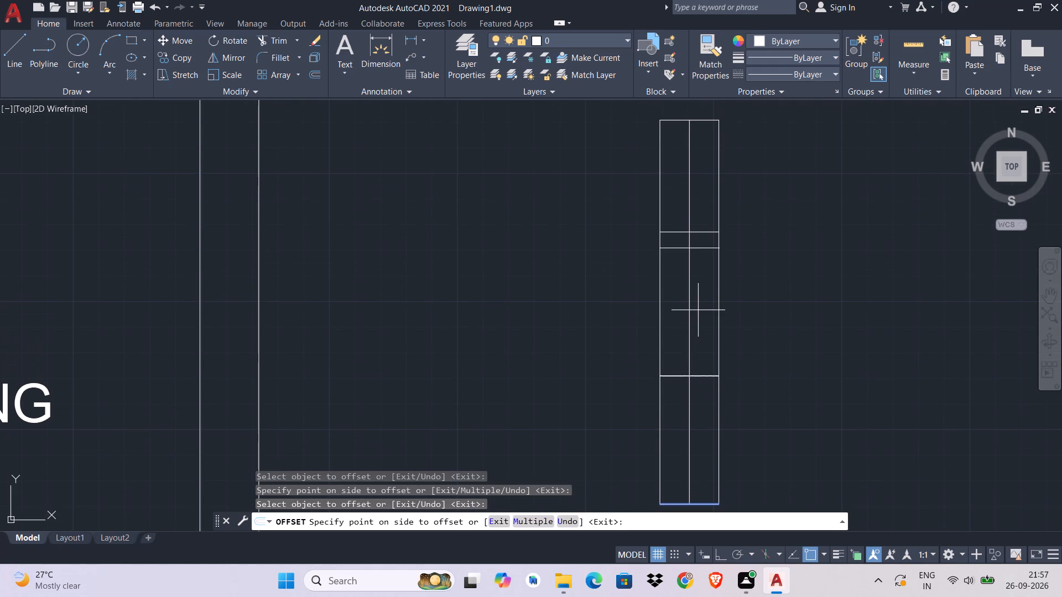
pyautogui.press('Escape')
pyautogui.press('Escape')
# Erase all the inner cross lines of the spare window symbol, leaving its outline and centre line.
pyautogui.click(710, 234)
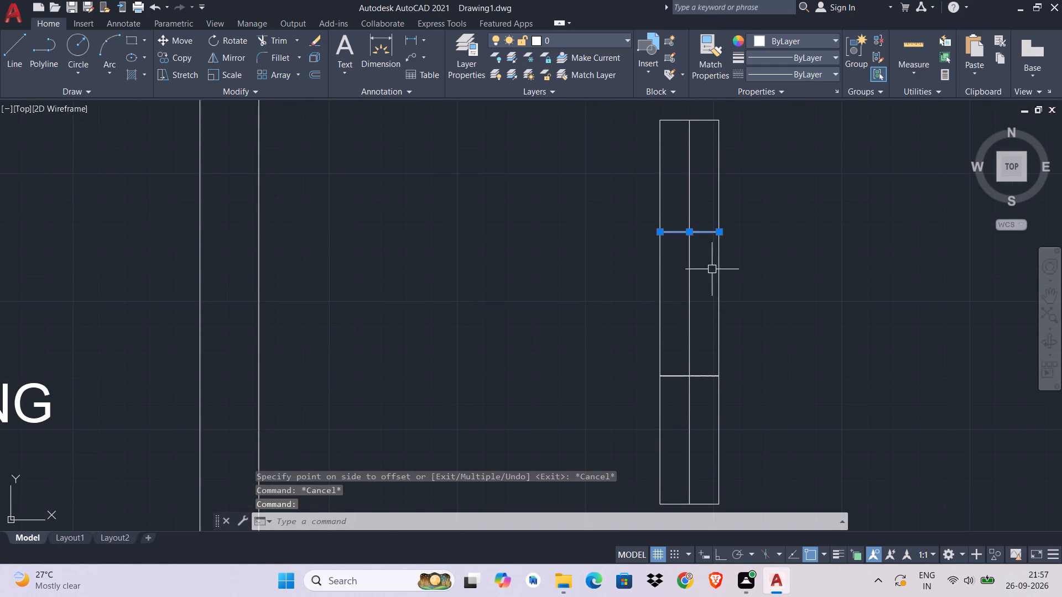
pyautogui.press('Delete')
pyautogui.click(708, 380)
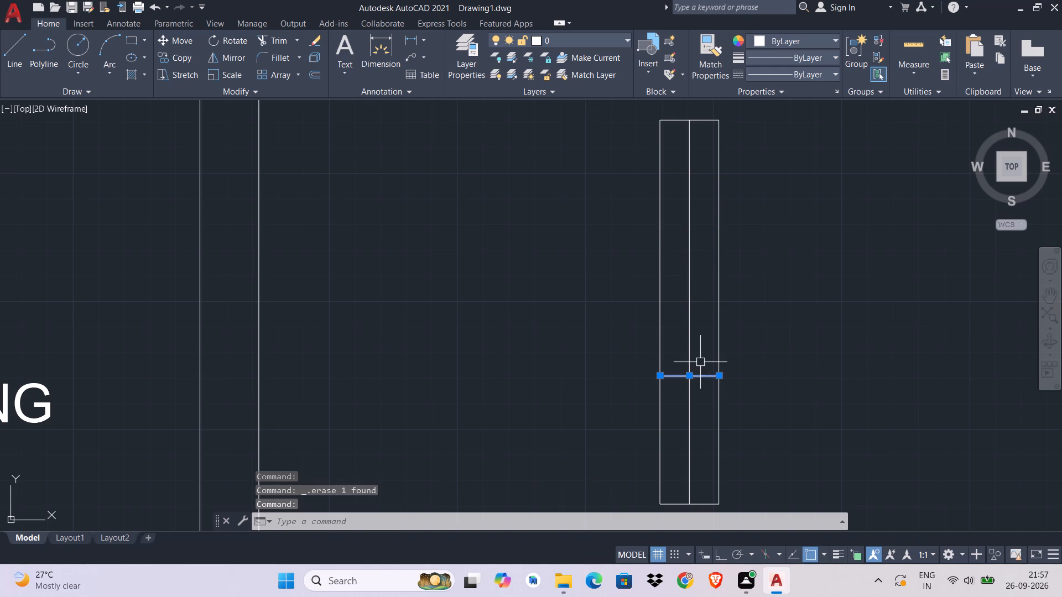
pyautogui.press('Delete')
pyautogui.click(712, 370)
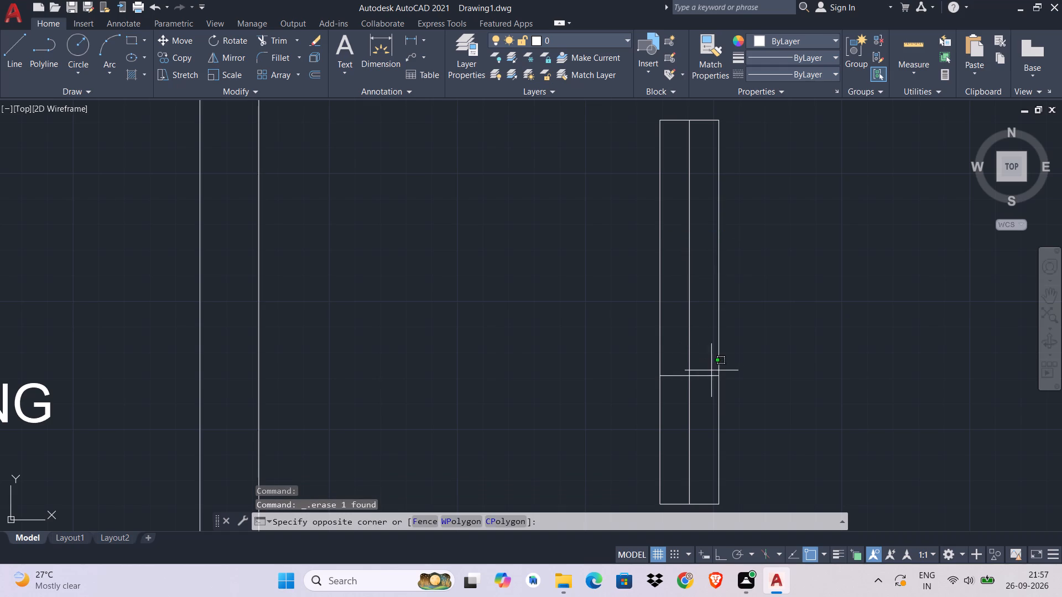
pyautogui.click(705, 394)
pyautogui.press('Delete')
# Offset the bottom edge of the spare window symbol upward by 100.
pyautogui.write('O')
pyautogui.press('space')
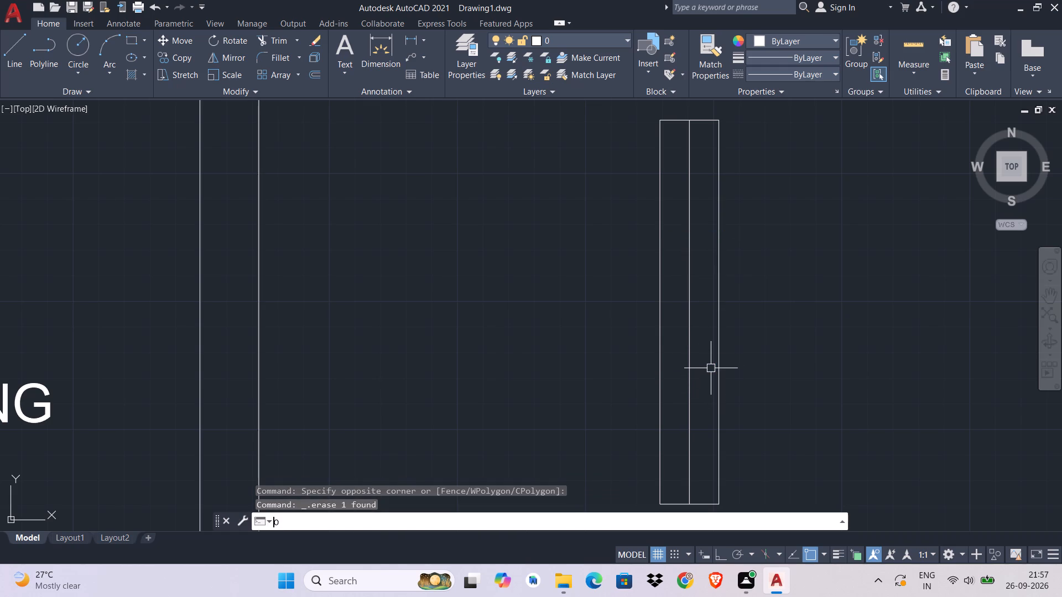
pyautogui.moveTo(709, 369); pyautogui.dragTo(682, 265, button='middle')
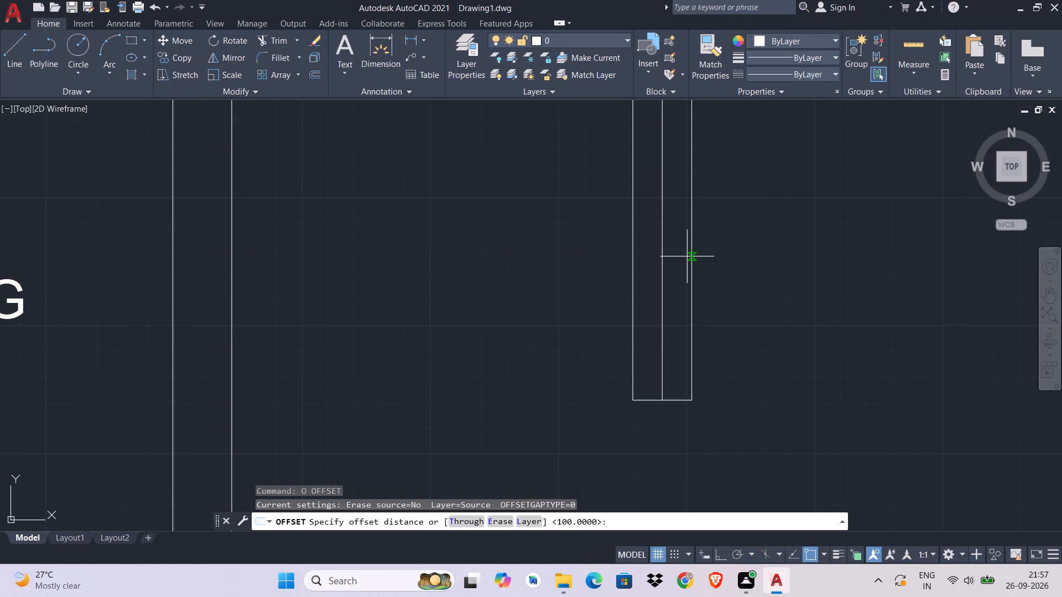
pyautogui.write('100')
pyautogui.press('space')
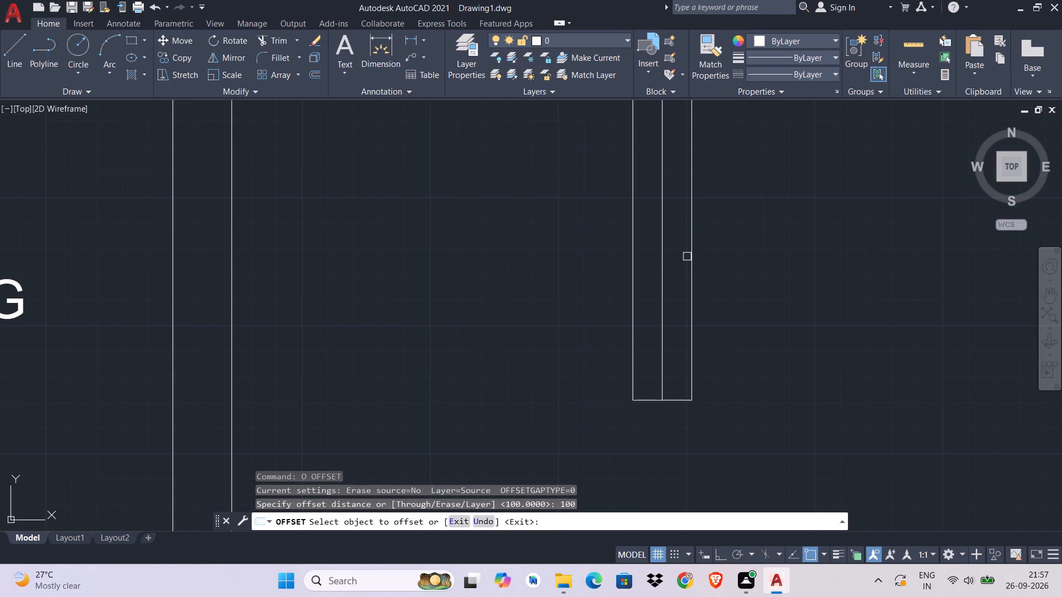
pyautogui.click(682, 399)
pyautogui.moveTo(682, 326); pyautogui.dragTo(684, 442, button='middle')
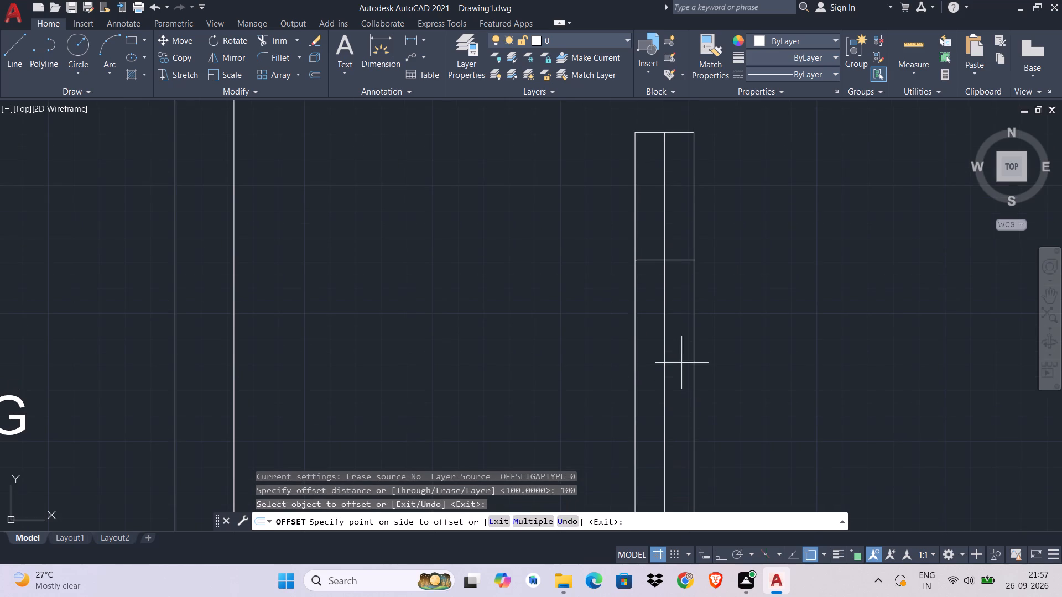
pyautogui.click(681, 363)
pyautogui.press('Escape')
# Trim the spare window symbol's long lines above the new offset line and remove its old top edge.
pyautogui.write('TR')
pyautogui.press('space')
pyautogui.click(744, 195)
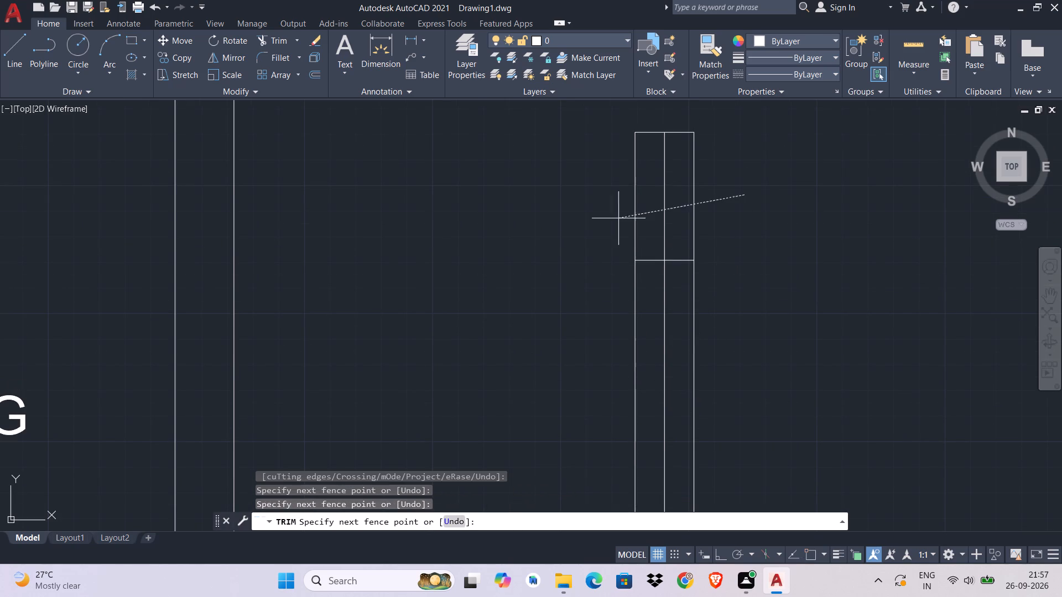
pyautogui.click(611, 226)
pyautogui.click(689, 134)
pyautogui.moveTo(713, 310); pyautogui.dragTo(720, 204, button='middle')
pyautogui.press('Escape')
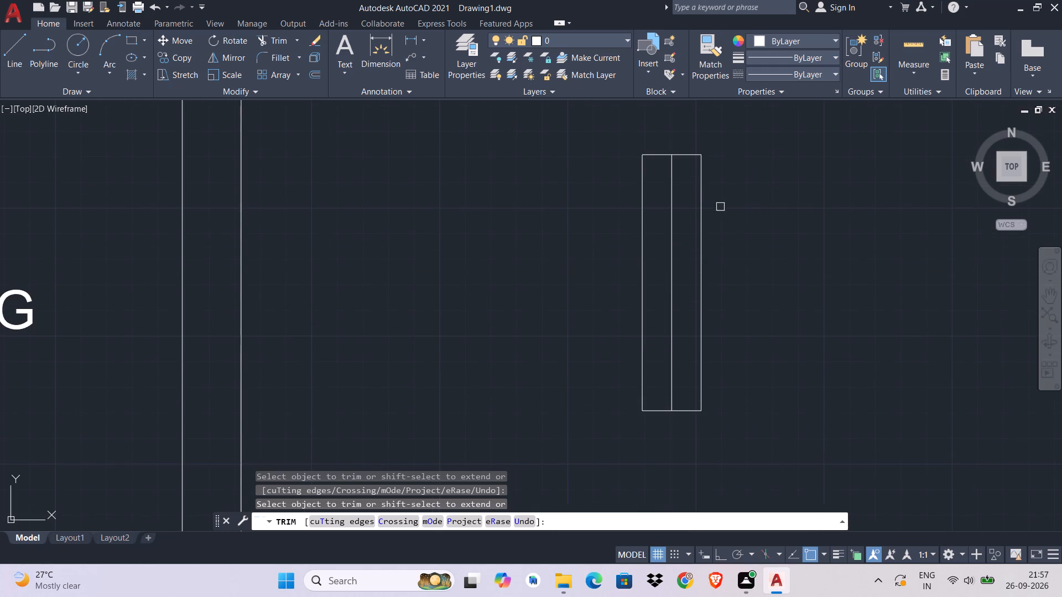
pyautogui.press('Escape')
pyautogui.press('Escape')
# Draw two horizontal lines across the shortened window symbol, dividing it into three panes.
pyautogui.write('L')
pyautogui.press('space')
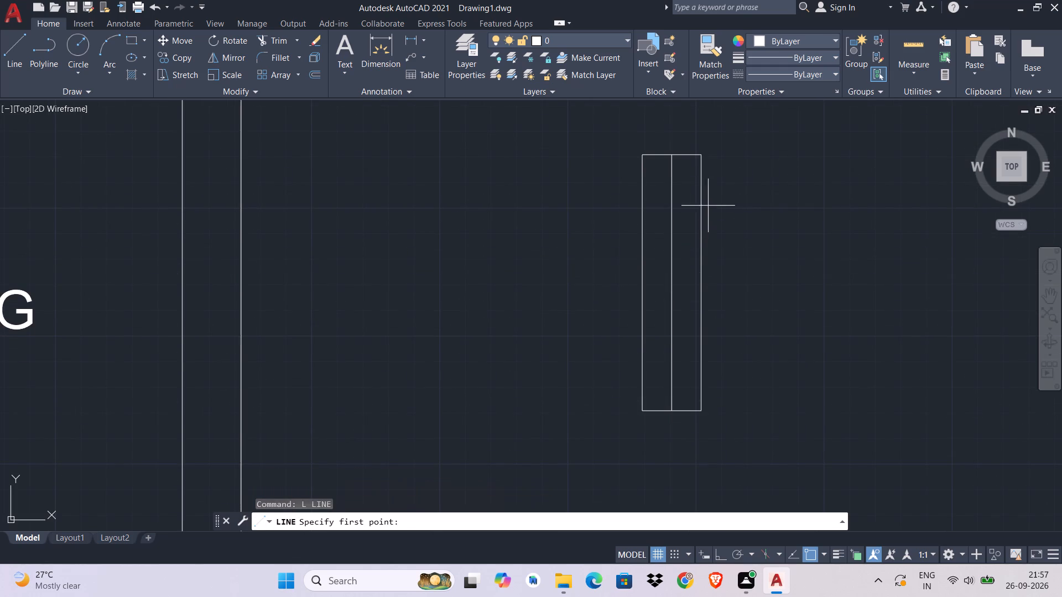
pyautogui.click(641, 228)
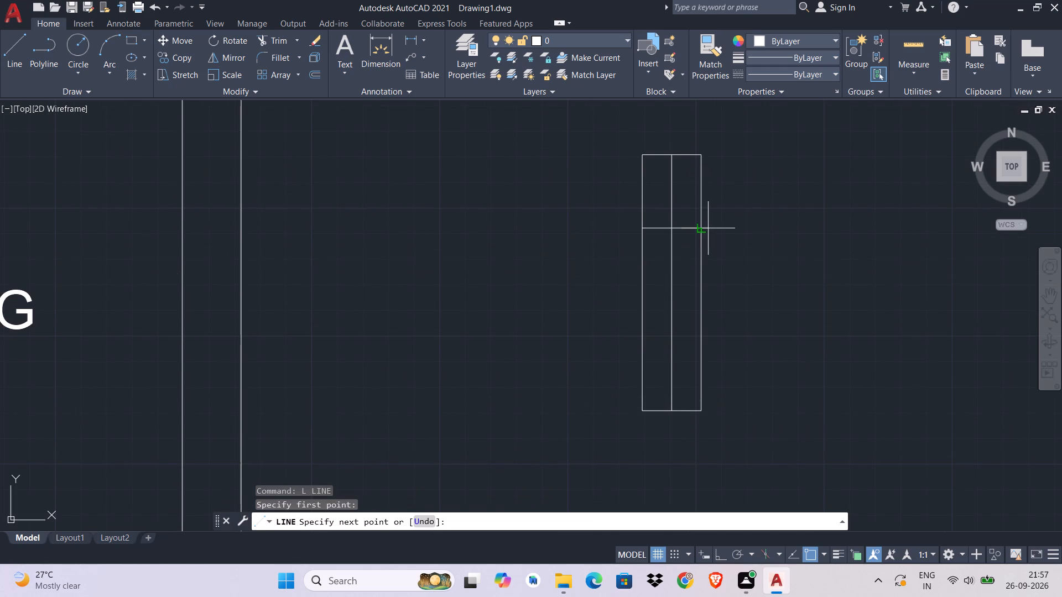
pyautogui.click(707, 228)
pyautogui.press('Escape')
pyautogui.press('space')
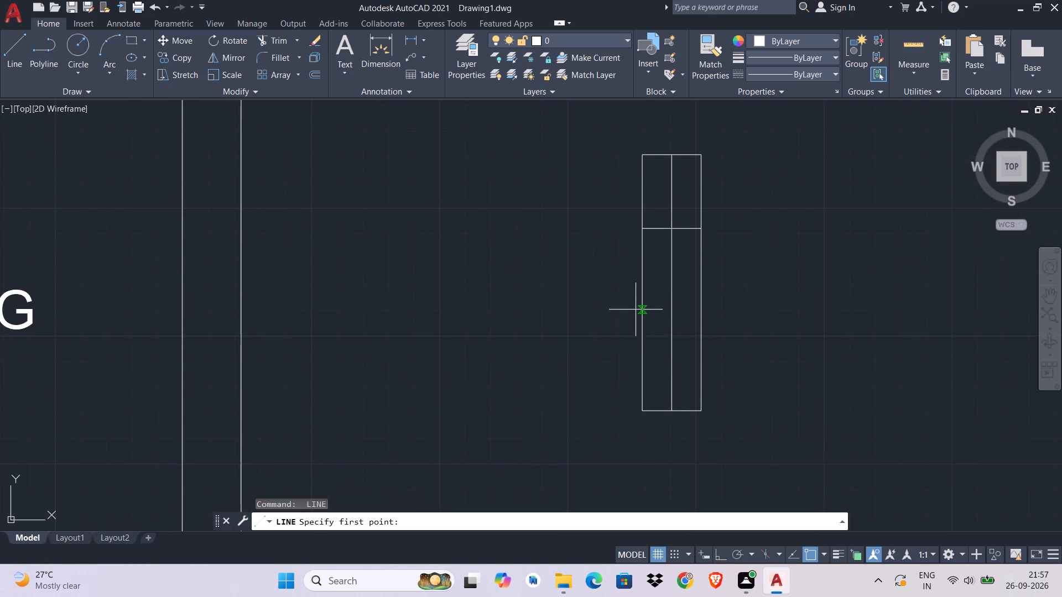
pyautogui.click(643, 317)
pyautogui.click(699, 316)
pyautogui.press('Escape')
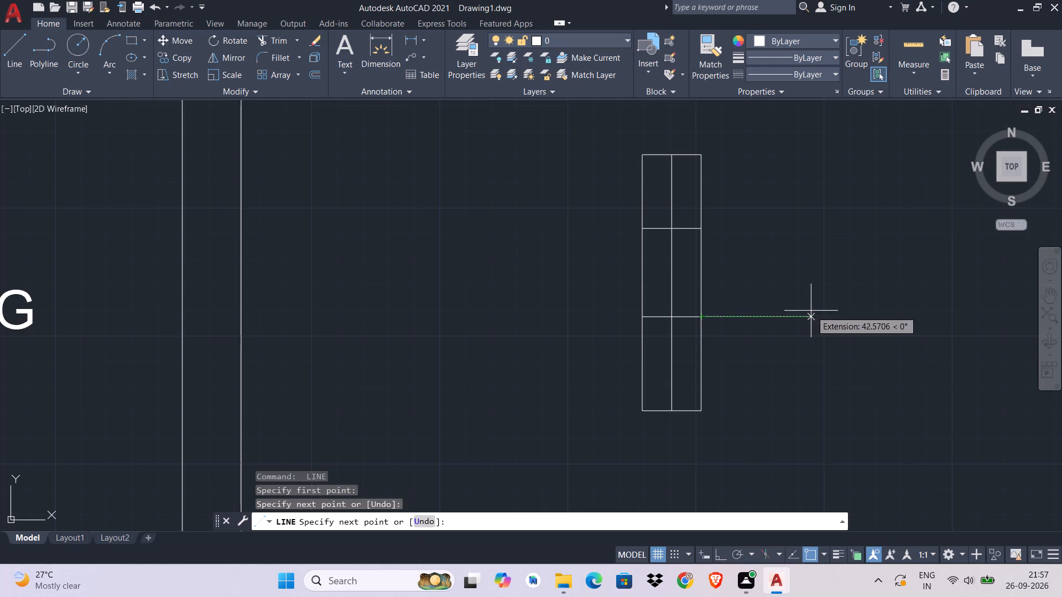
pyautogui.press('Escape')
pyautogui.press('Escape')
# Move the shortened window symbol by its lower-left corner into the east outer wall of the living and dining room.
pyautogui.scroll(-2, 774, 318)
pyautogui.moveTo(774, 320); pyautogui.dragTo(772, 296, button='middle')
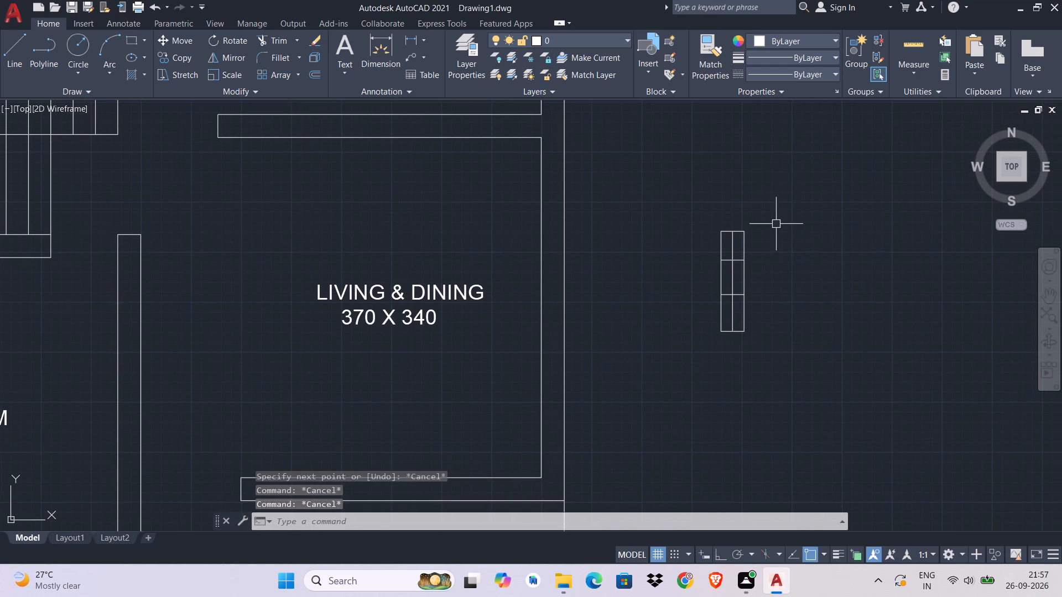
pyautogui.click(772, 221)
pyautogui.click(669, 379)
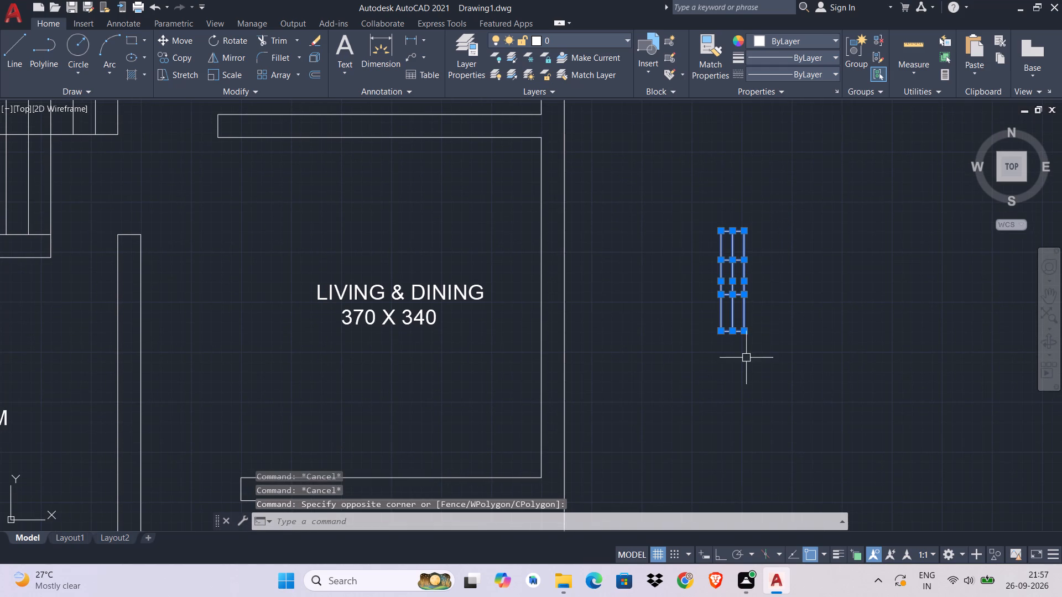
pyautogui.press('m')
pyautogui.press('space')
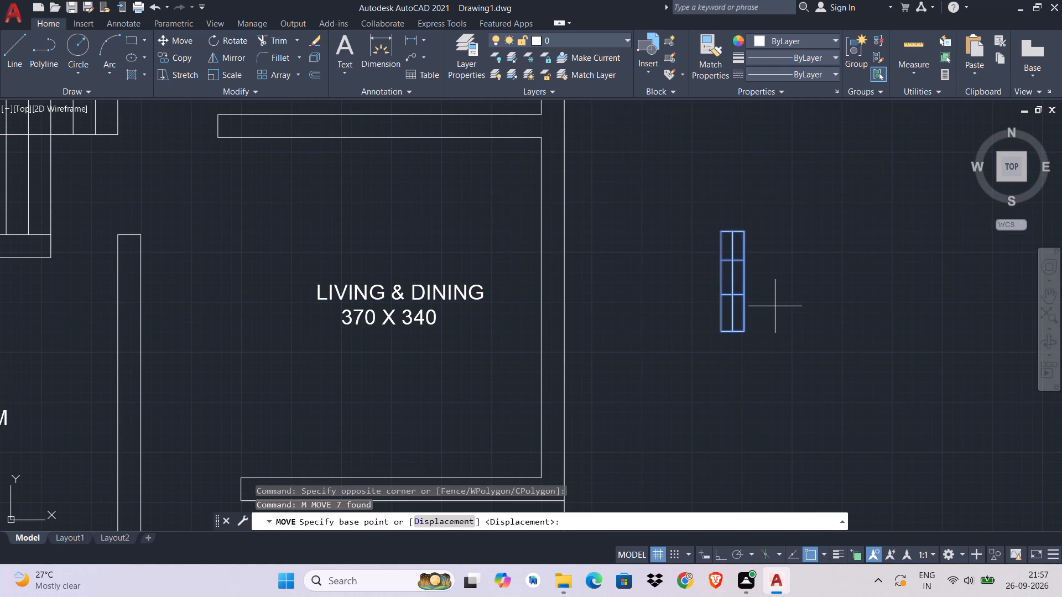
pyautogui.click(721, 333)
pyautogui.scroll(-2, 716, 343)
pyautogui.moveTo(716, 346); pyautogui.dragTo(726, 323, button='middle')
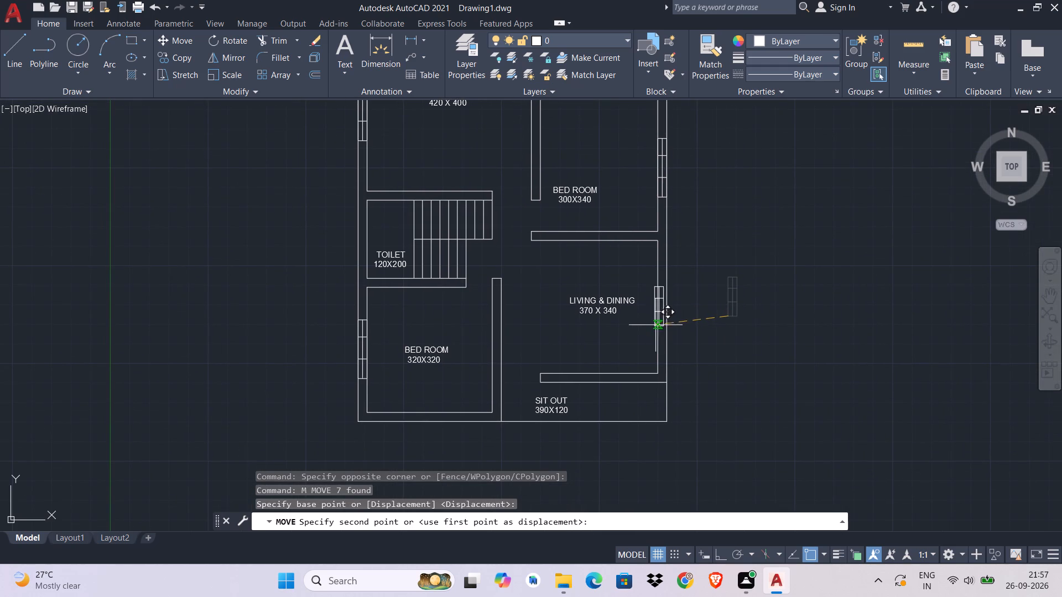
pyautogui.click(658, 332)
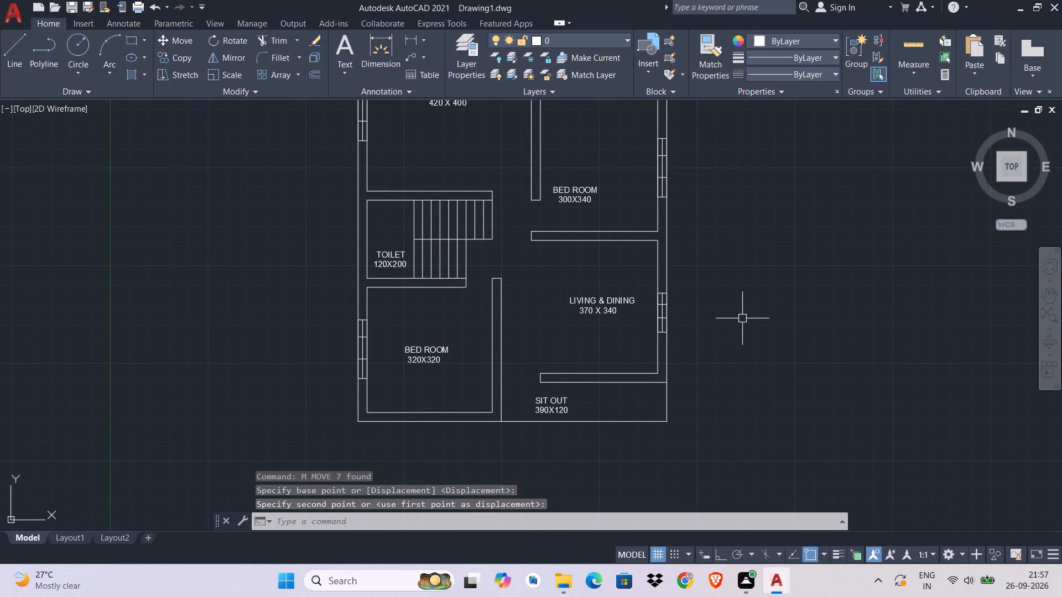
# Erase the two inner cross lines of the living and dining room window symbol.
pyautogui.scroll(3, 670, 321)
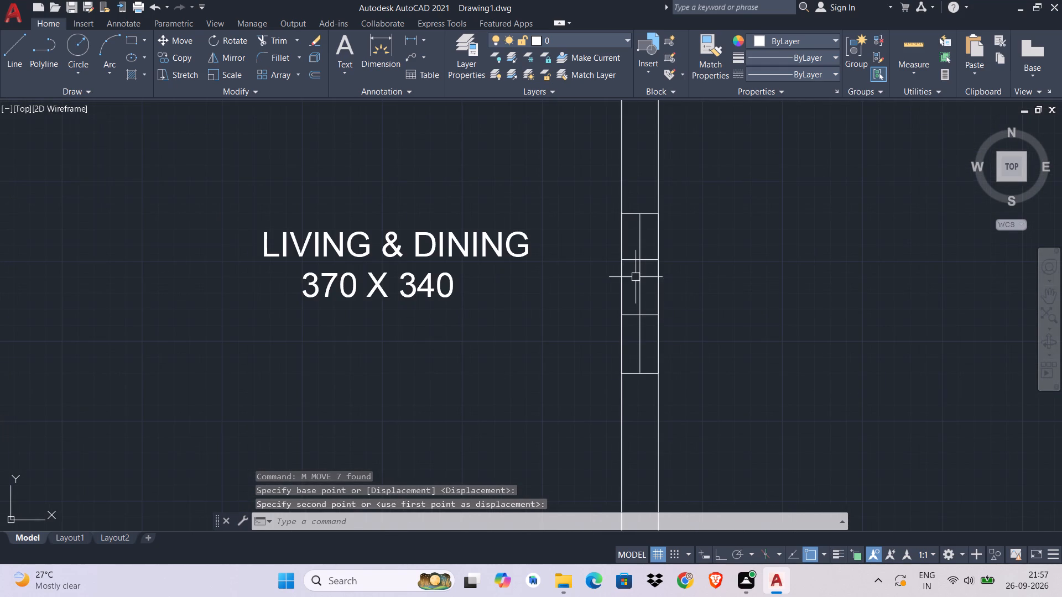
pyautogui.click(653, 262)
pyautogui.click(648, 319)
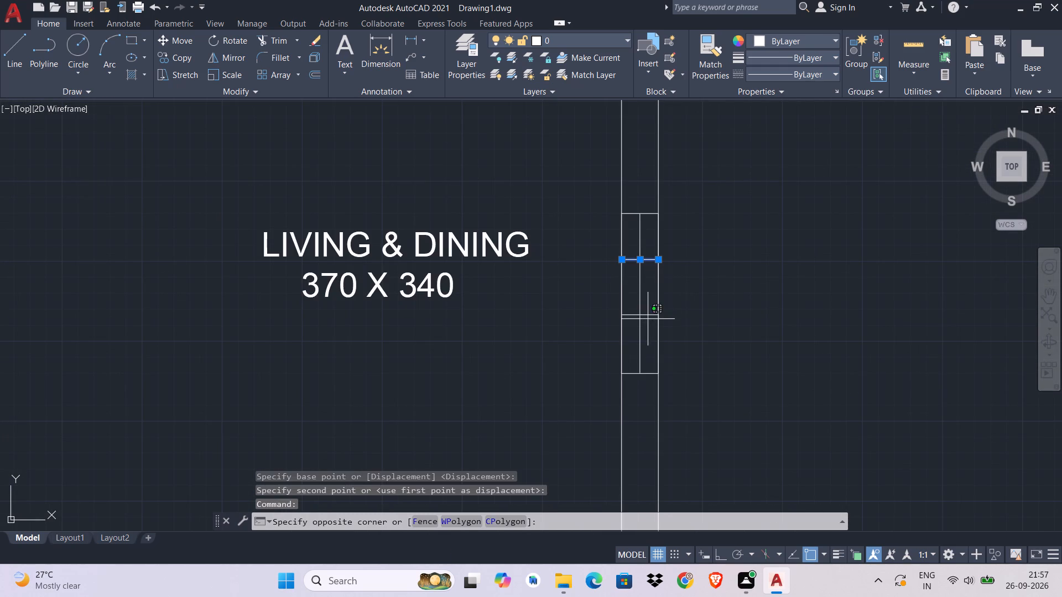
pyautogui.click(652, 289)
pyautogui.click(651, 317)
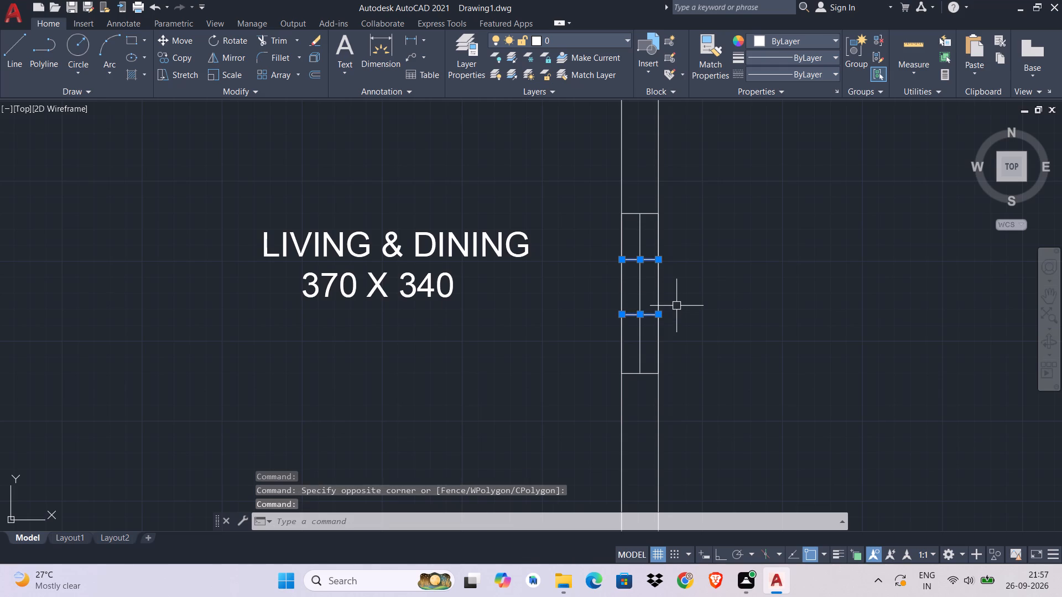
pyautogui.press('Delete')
# Draw a horizontal line across the middle of the living and dining room window, splitting it into two panes.
pyautogui.write('L')
pyautogui.press('space')
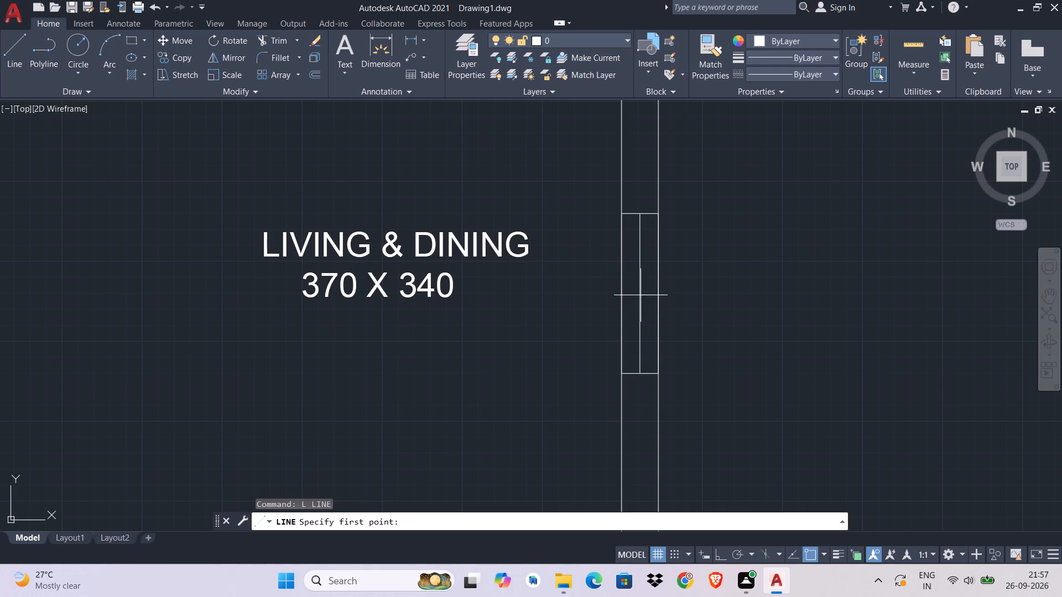
pyautogui.click(655, 292)
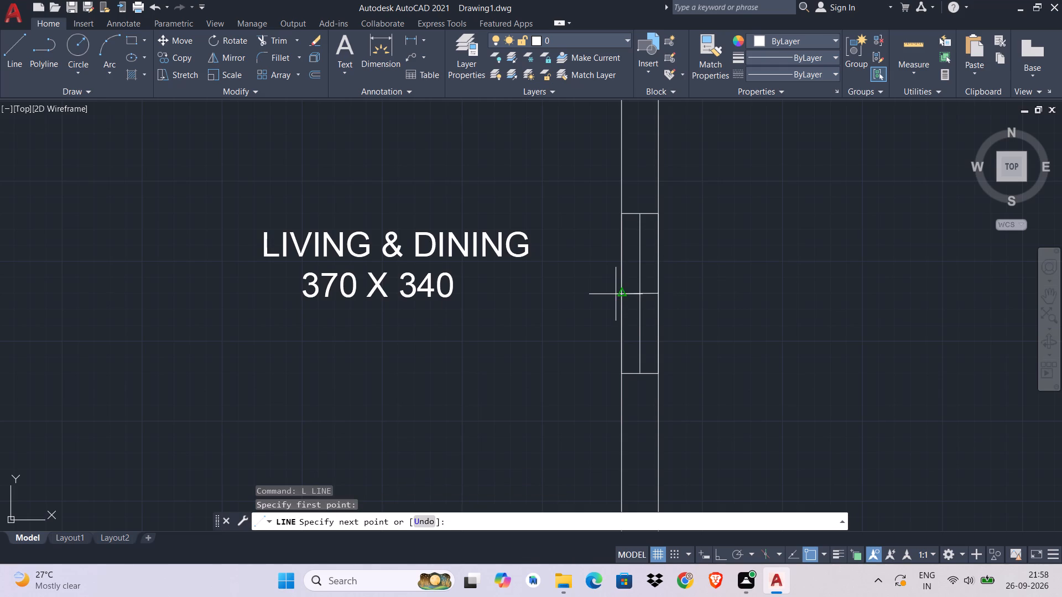
pyautogui.click(623, 294)
pyautogui.press('Escape')
pyautogui.press('Escape')
pyautogui.press('Escape')
pyautogui.press('Escape')
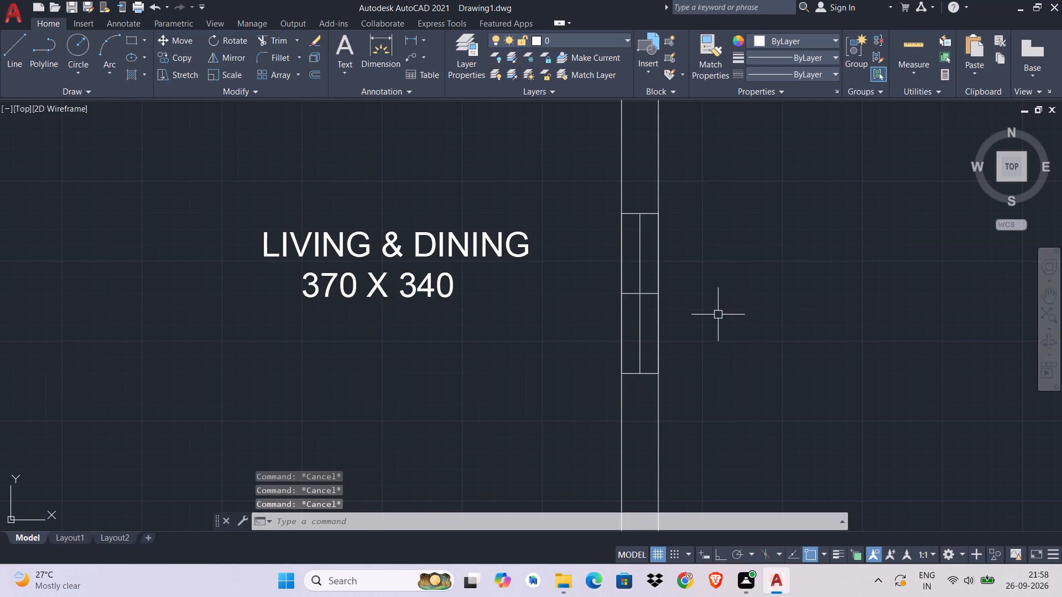
# Copy the centre line and three cross lines of the living and dining room window to the empty space southeast of the plan.
pyautogui.scroll(-2, 720, 315)
pyautogui.moveTo(724, 316); pyautogui.dragTo(753, 297, button='middle')
pyautogui.moveTo(684, 380); pyautogui.dragTo(707, 303, button='middle')
pyautogui.scroll(2, 742, 194)
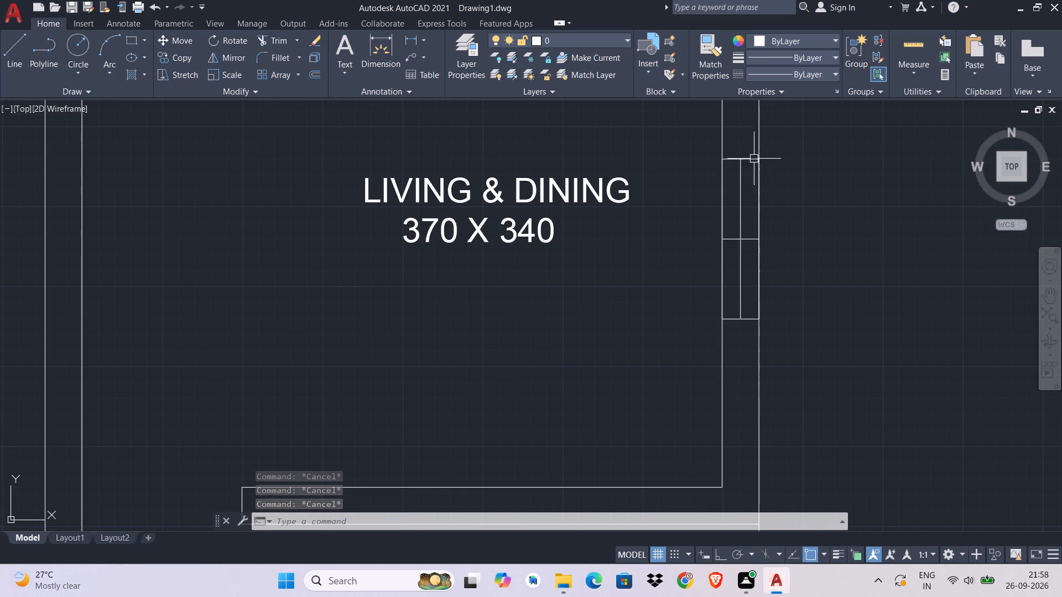
pyautogui.click(754, 149)
pyautogui.click(727, 333)
pyautogui.write('CO')
pyautogui.press('space')
pyautogui.click(724, 318)
pyautogui.moveTo(706, 399); pyautogui.dragTo(808, 238, button='middle')
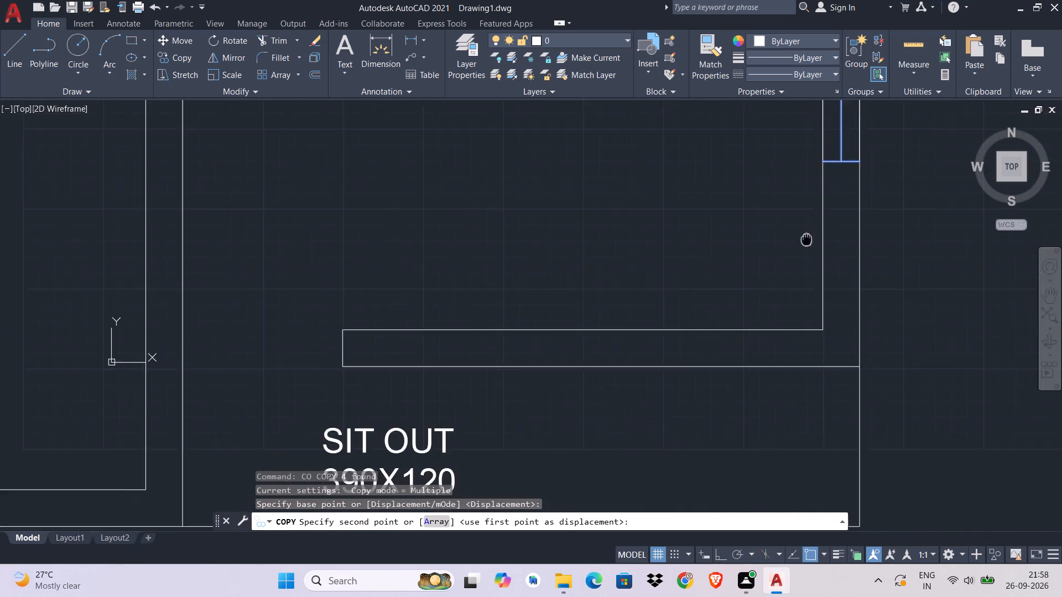
pyautogui.moveTo(808, 238); pyautogui.dragTo(808, 235, button='middle')
pyautogui.scroll(-2, 799, 286)
pyautogui.click(870, 429)
pyautogui.press('Escape')
pyautogui.press('Escape')
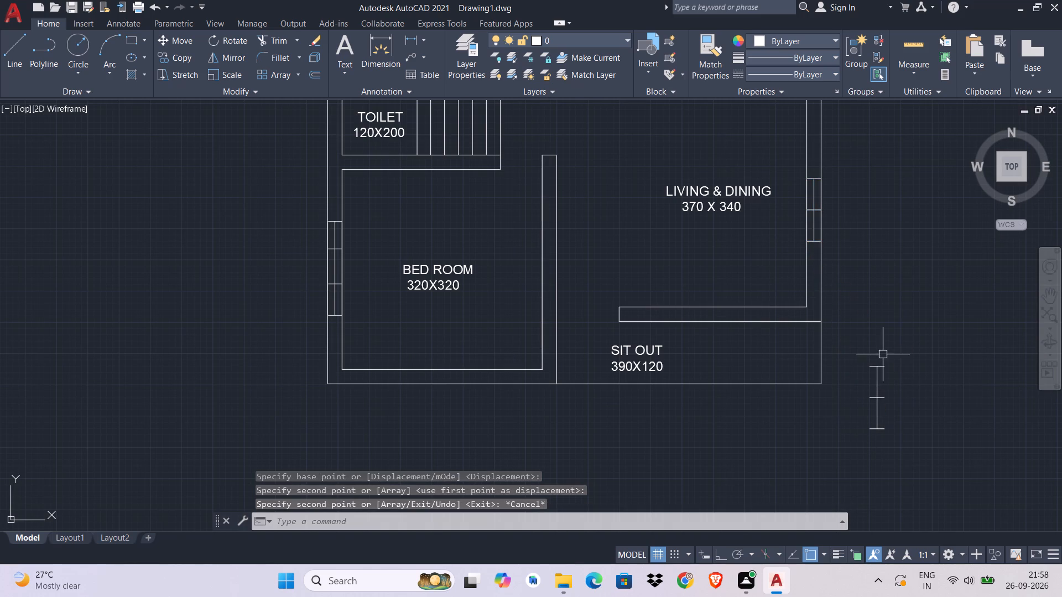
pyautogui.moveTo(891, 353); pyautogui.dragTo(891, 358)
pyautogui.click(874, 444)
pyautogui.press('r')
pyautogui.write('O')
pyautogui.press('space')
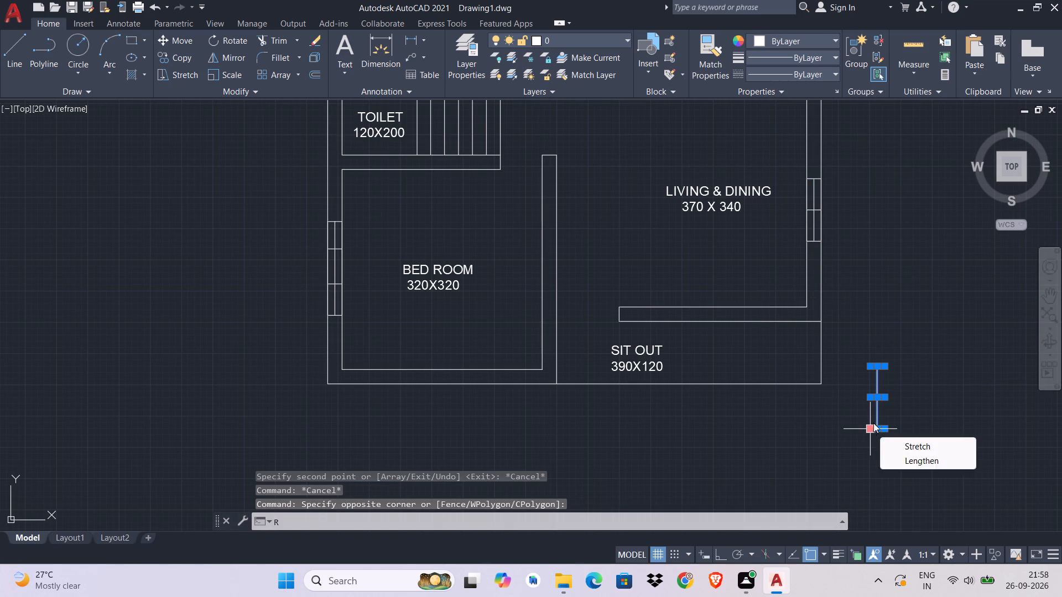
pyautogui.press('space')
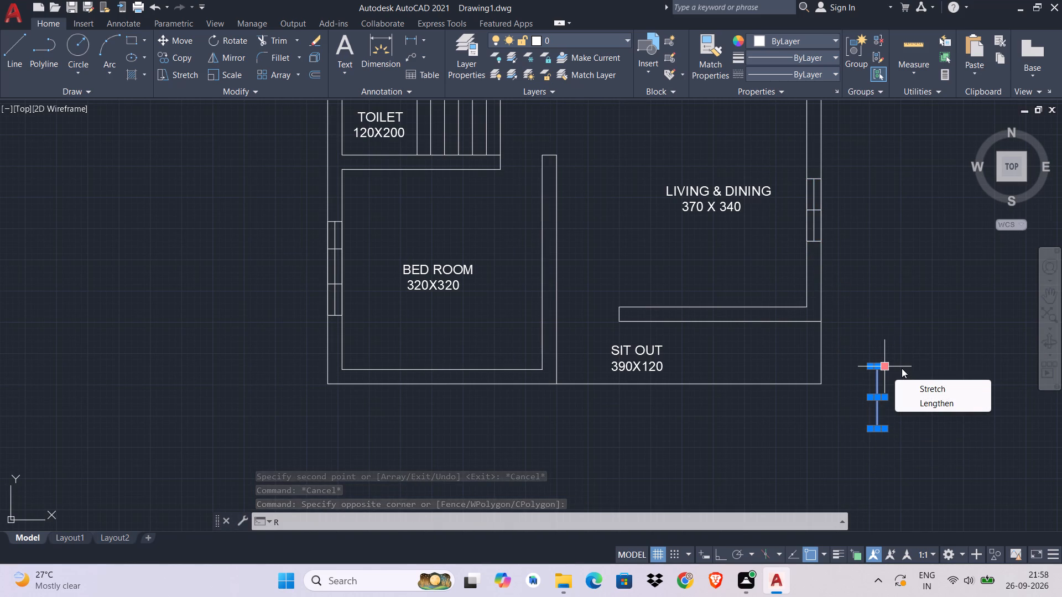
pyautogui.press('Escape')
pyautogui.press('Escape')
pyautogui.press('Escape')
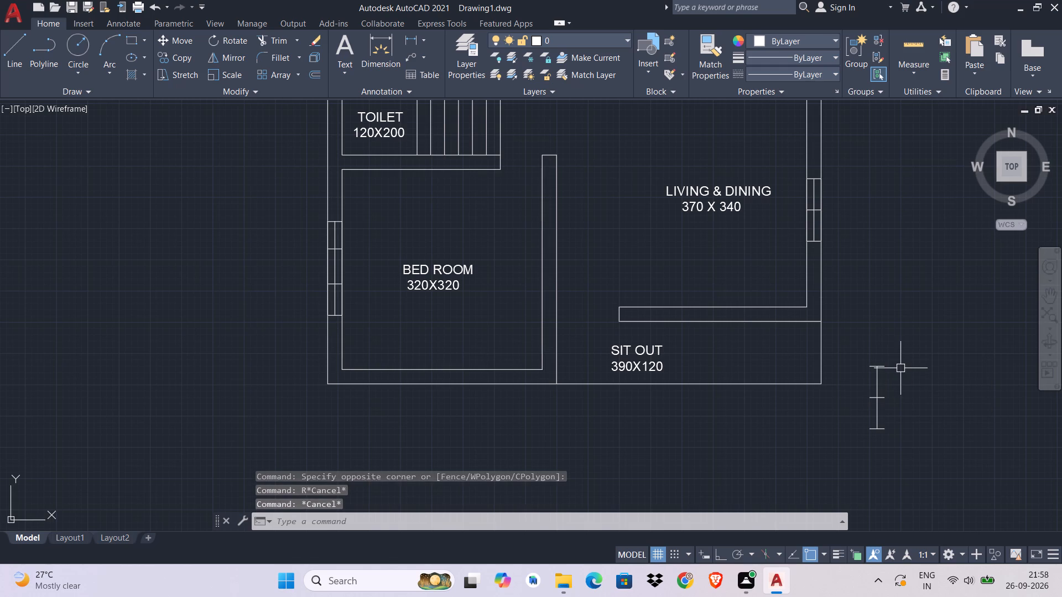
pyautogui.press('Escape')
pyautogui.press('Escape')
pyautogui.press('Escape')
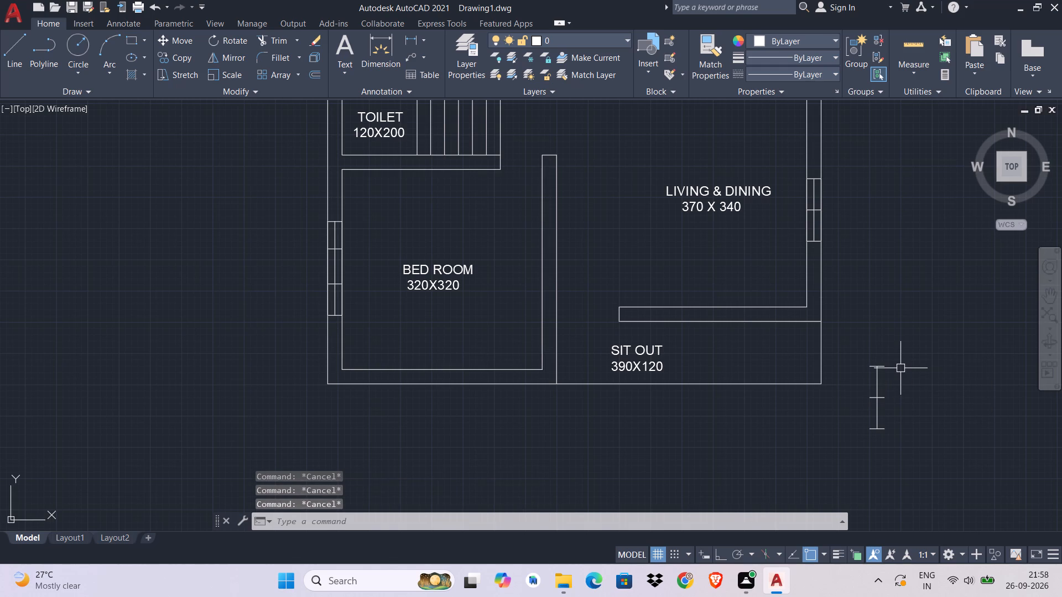
# Rotate the copied window lines southeast of the plan by 90 degrees about their upper-right end, making the symbol horizontal.
pyautogui.write('RO')
pyautogui.press('space')
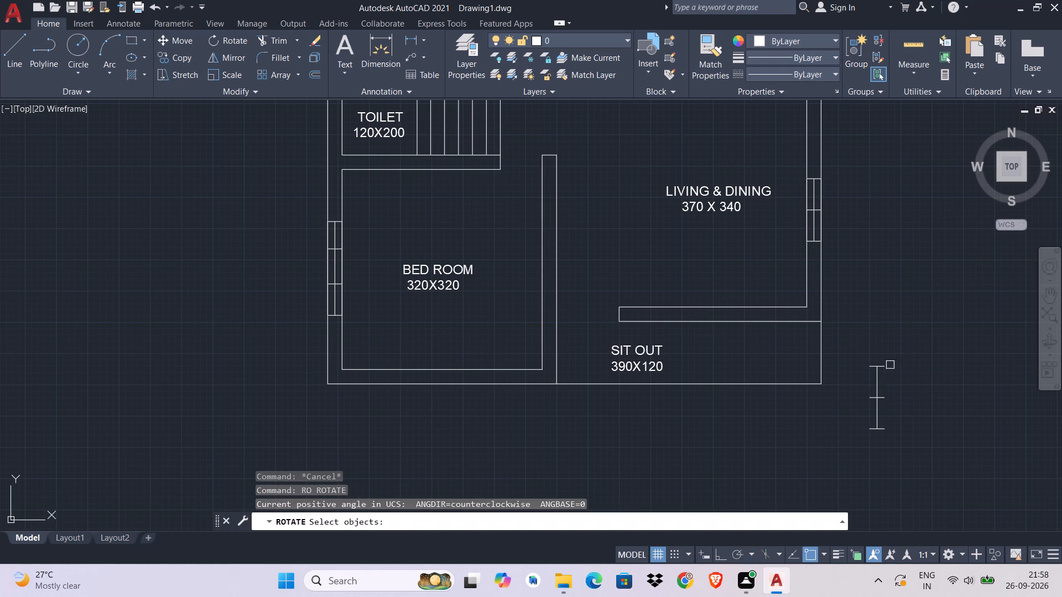
pyautogui.click(898, 359)
pyautogui.click(858, 446)
pyautogui.press('Return')
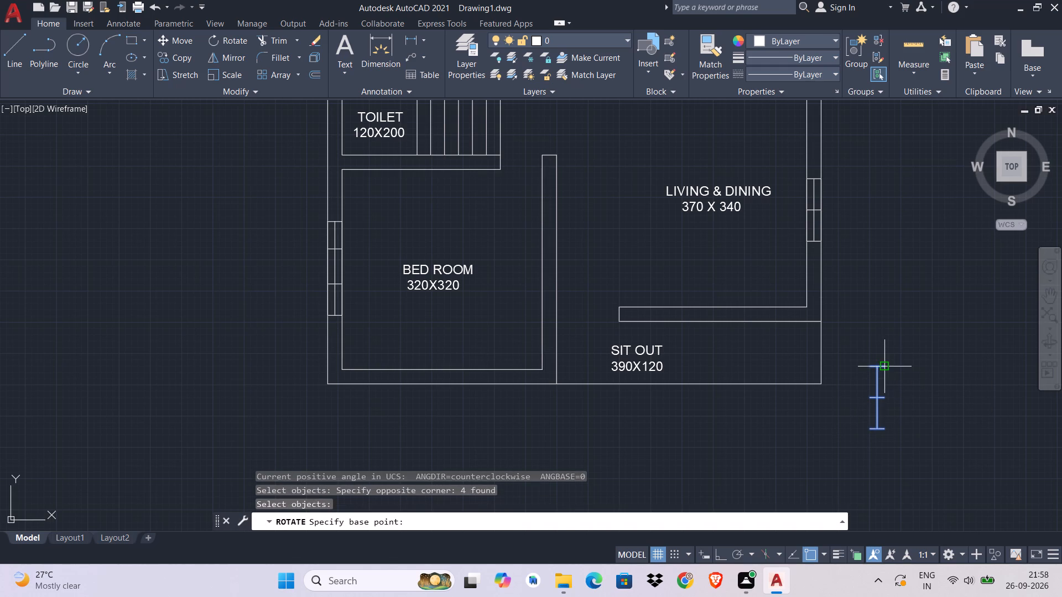
pyautogui.click(886, 366)
pyautogui.hotkey('ctrl', 'l')
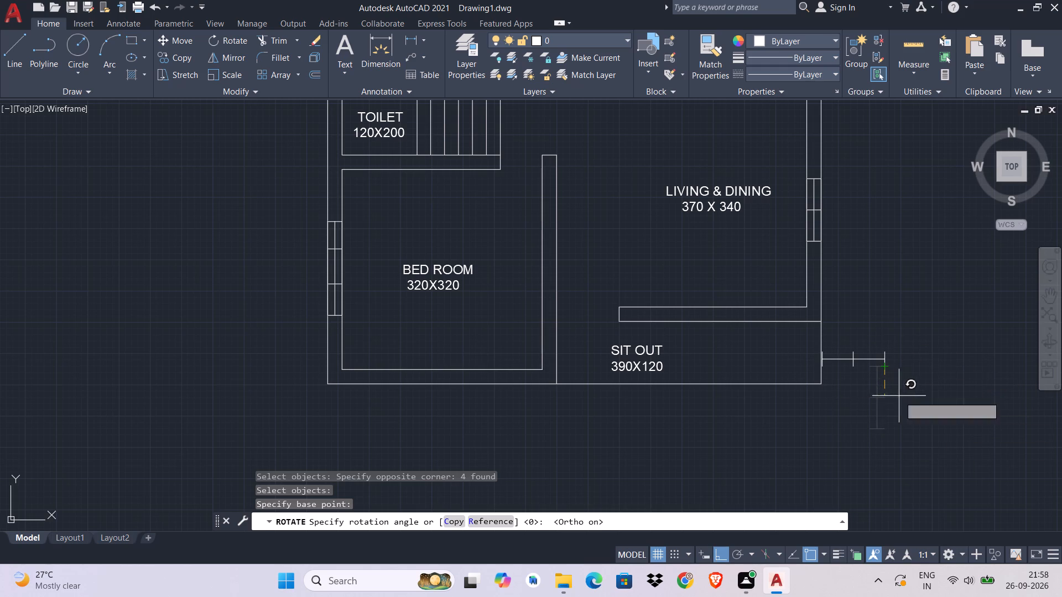
pyautogui.click(878, 302)
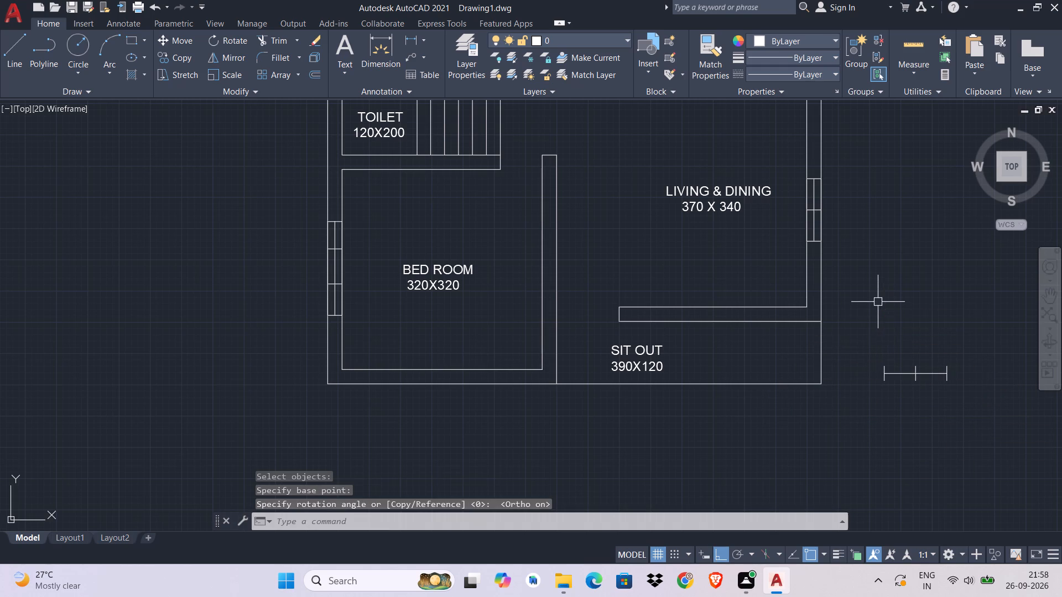
# Move the horizontal two-pane window symbol by its lower-right corner into the wall between the living and dining room and the sit out.
pyautogui.click(970, 357)
pyautogui.click(853, 409)
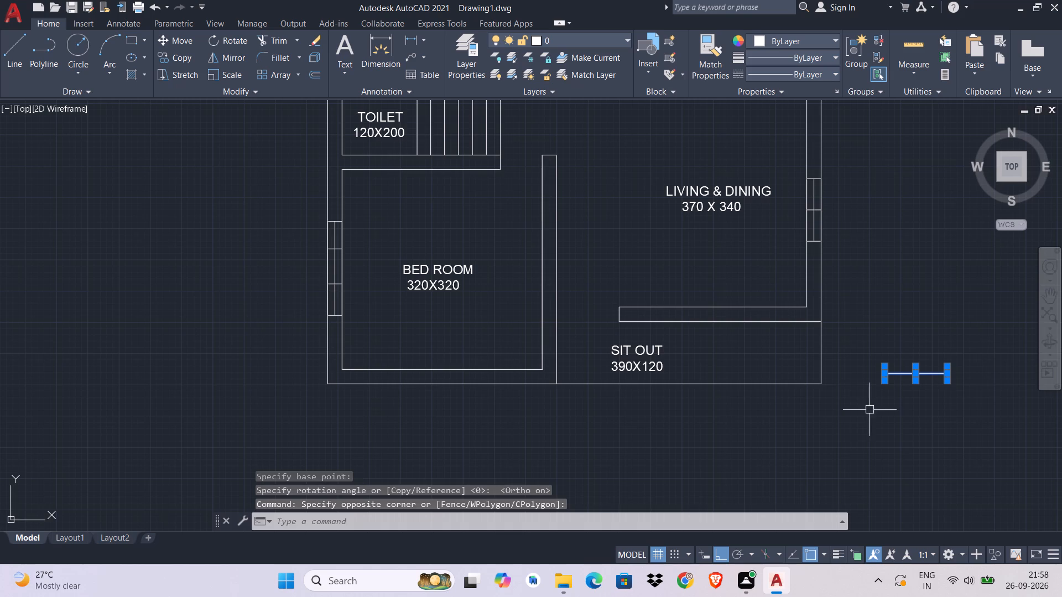
pyautogui.press('m')
pyautogui.press('space')
pyautogui.click(949, 380)
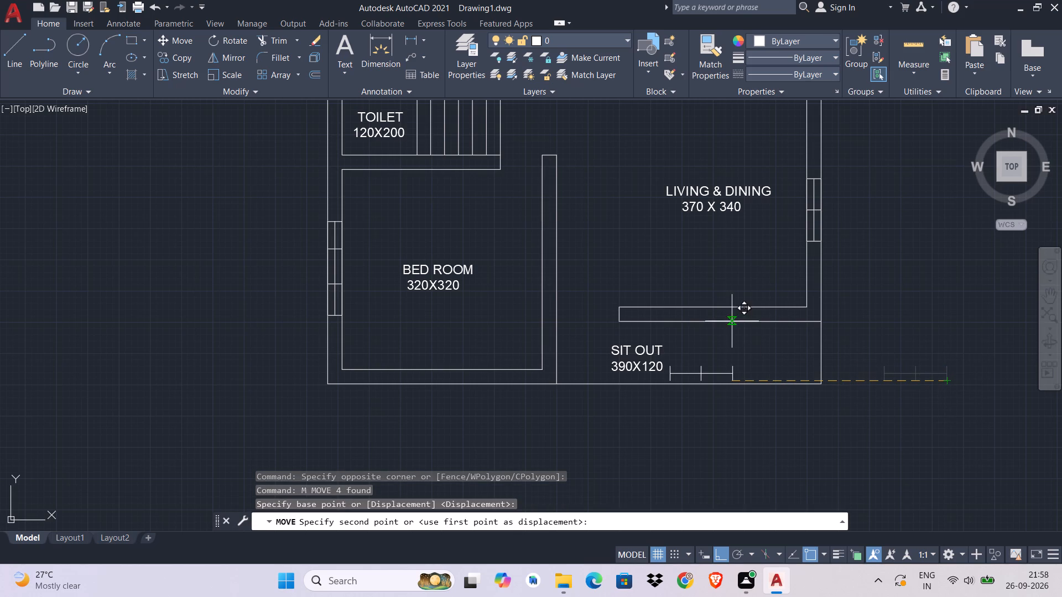
pyautogui.hotkey('ctrl', 'l')
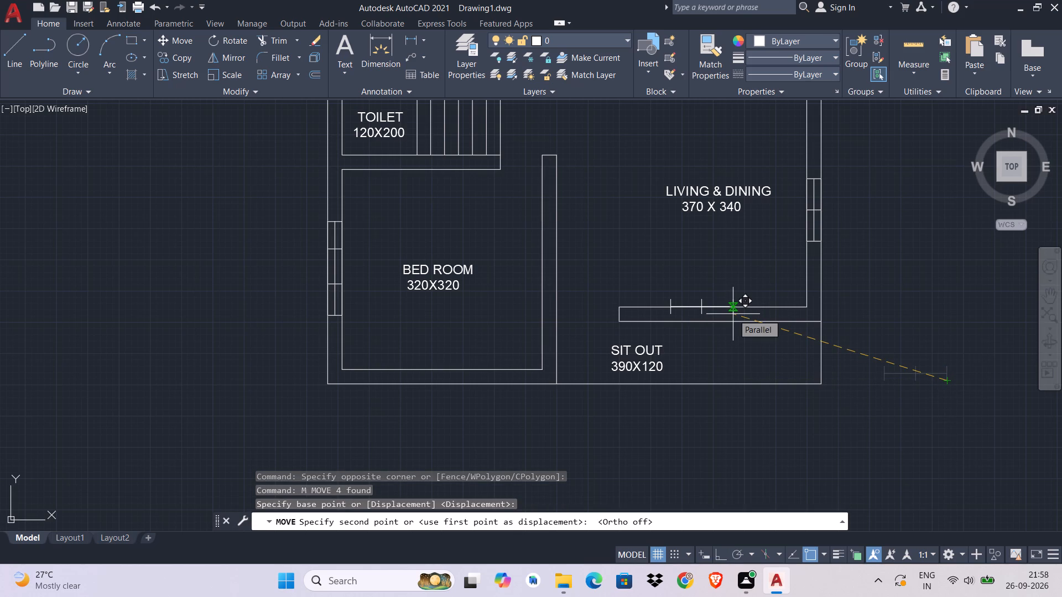
pyautogui.scroll(1, 748, 324)
pyautogui.click(749, 320)
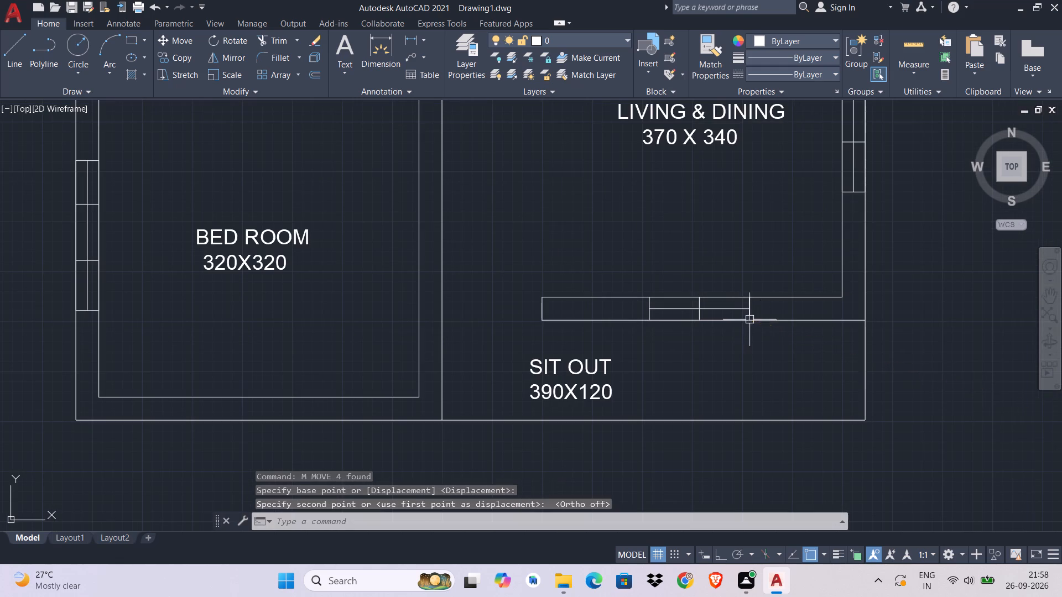
# Copy the sit out wall's two-pane window symbol by its lower-right corner into the south outer wall of the 320X320 bedroom.
pyautogui.scroll(-2, 774, 404)
pyautogui.moveTo(774, 404); pyautogui.dragTo(847, 345, button='middle')
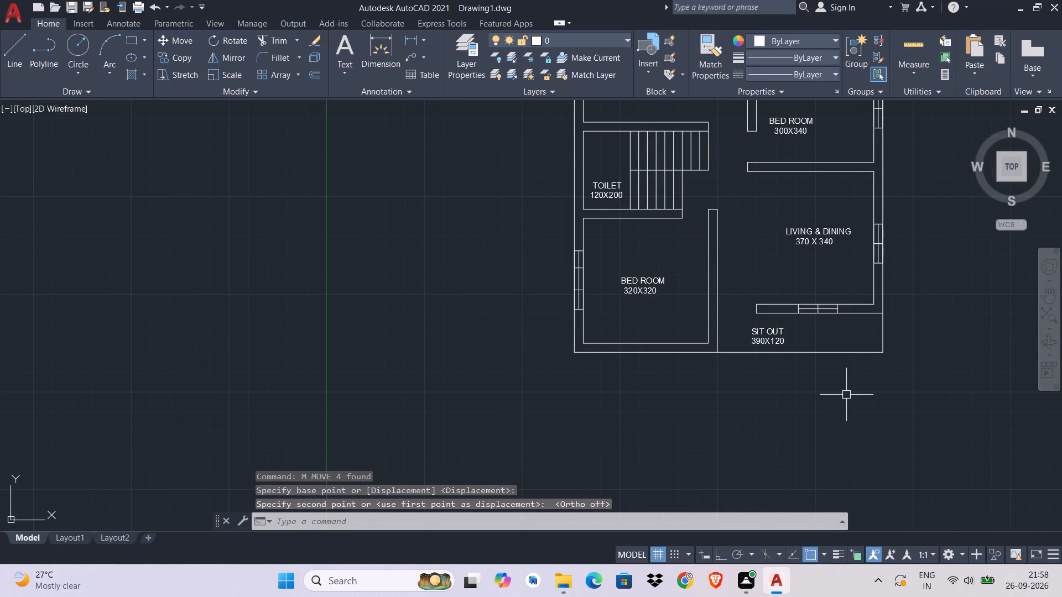
pyautogui.scroll(4, 852, 313)
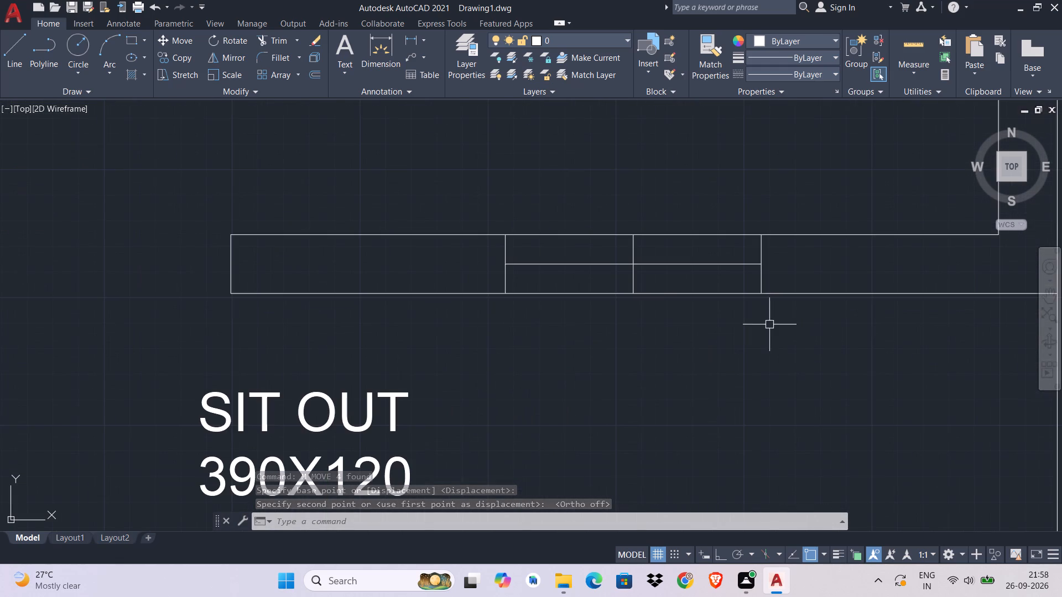
pyautogui.click(793, 249)
pyautogui.click(440, 273)
pyautogui.write('CO')
pyautogui.press('space')
pyautogui.click(763, 292)
pyautogui.scroll(-1, 695, 361)
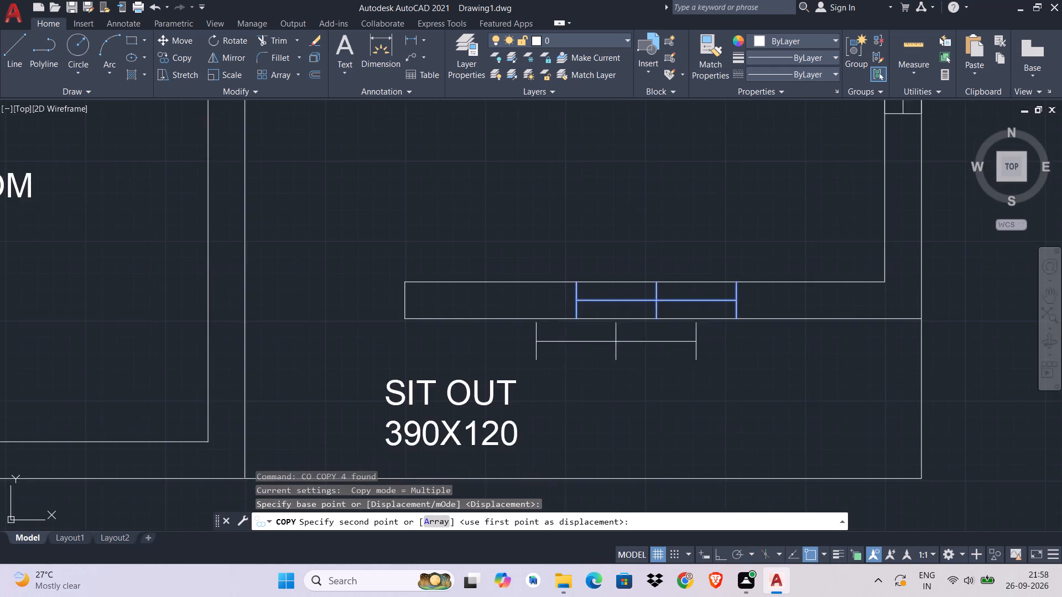
pyautogui.moveTo(694, 363); pyautogui.dragTo(924, 180, button='middle')
pyautogui.moveTo(446, 281); pyautogui.dragTo(825, 278, button='middle')
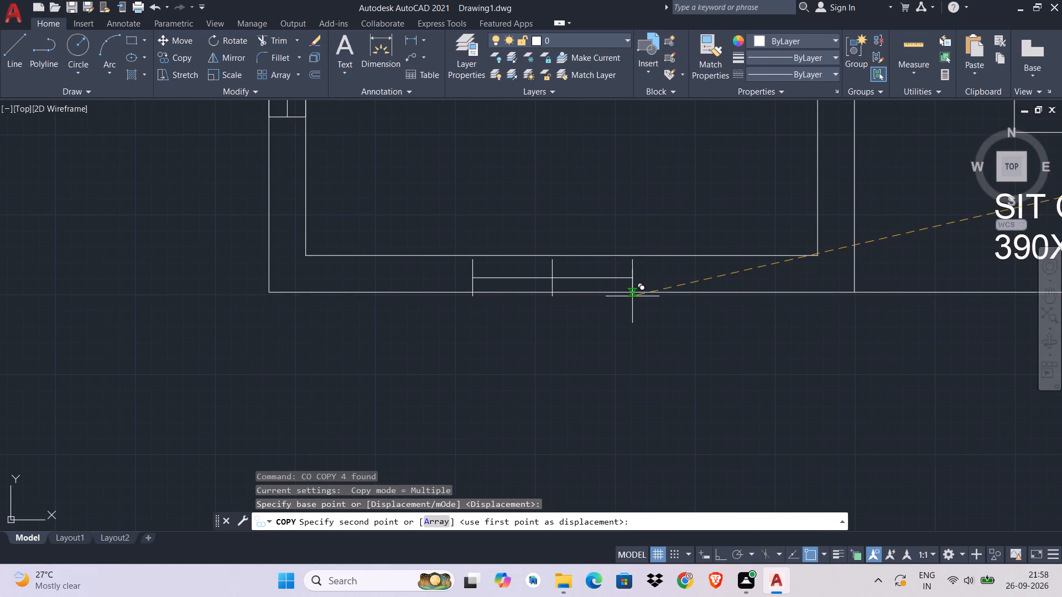
pyautogui.click(639, 292)
pyautogui.scroll(-1, 741, 375)
pyautogui.moveTo(735, 370); pyautogui.dragTo(617, 354, button='middle')
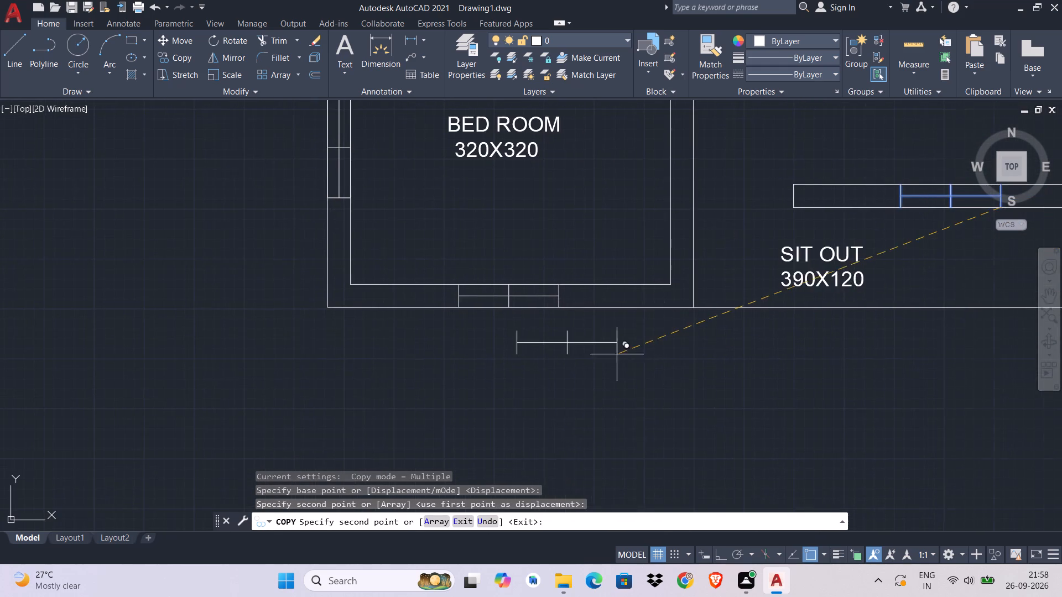
pyautogui.scroll(-1, 658, 343)
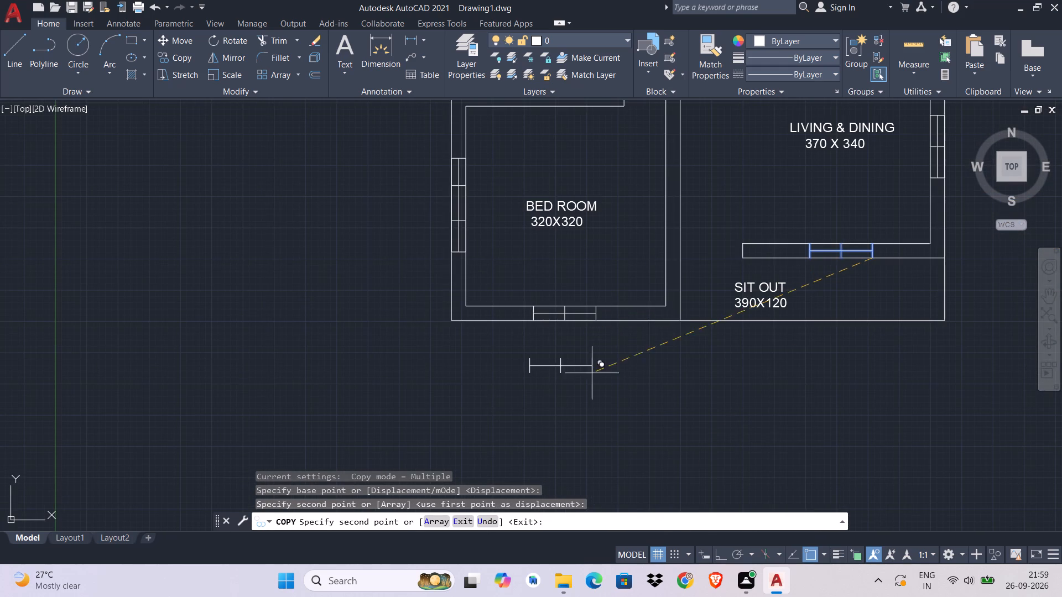
pyautogui.press('Escape')
pyautogui.press('Escape')
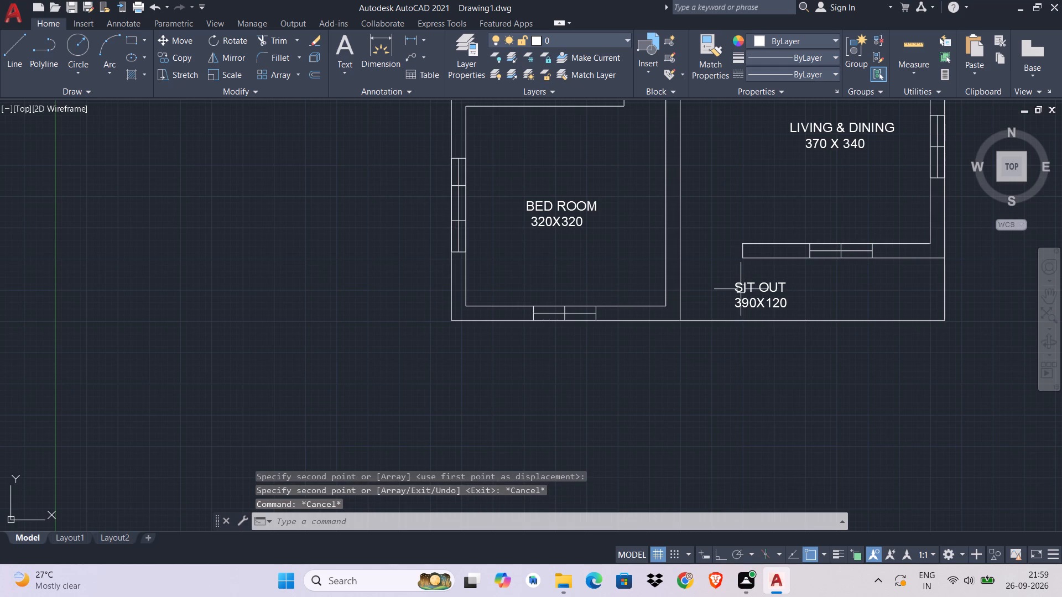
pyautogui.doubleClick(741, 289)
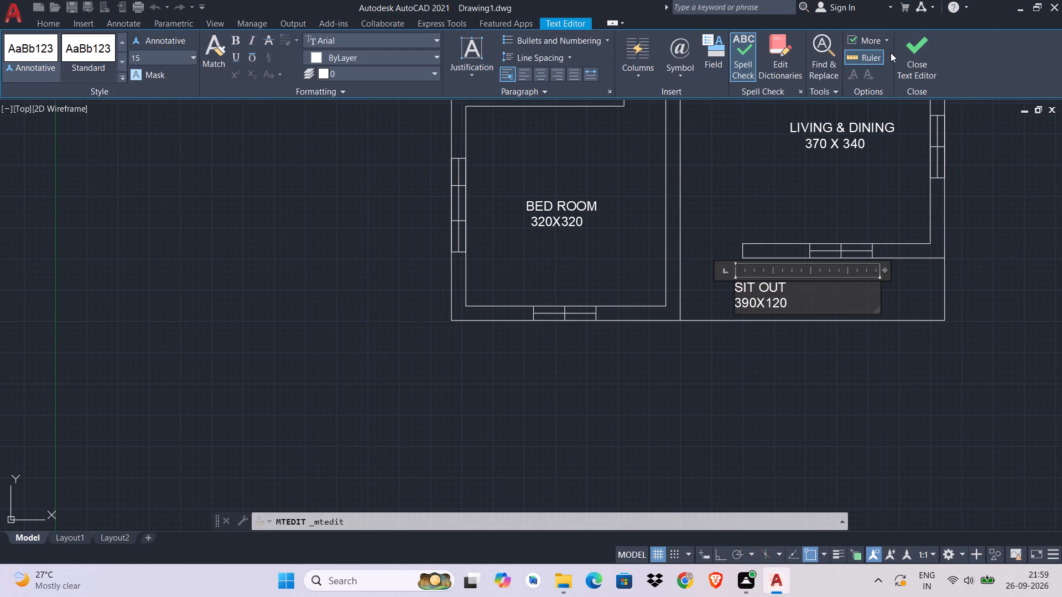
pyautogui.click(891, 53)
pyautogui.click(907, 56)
# Copy the SIT OUT label to just below the window in the 320X320 bedroom's south wall.
pyautogui.click(773, 291)
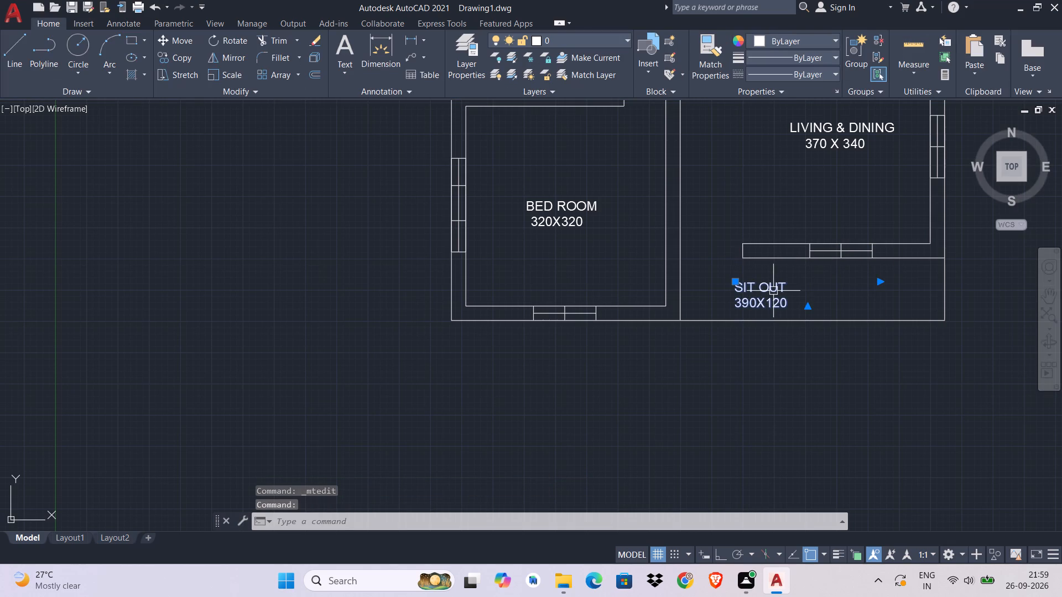
pyautogui.write('CO')
pyautogui.press('space')
pyautogui.click(746, 287)
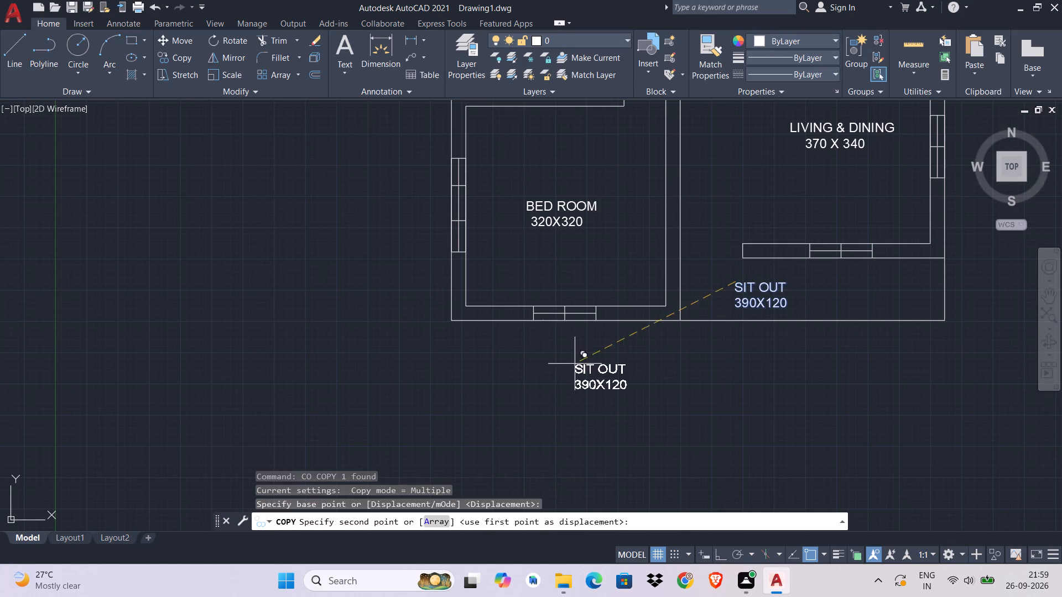
pyautogui.click(551, 333)
pyautogui.press('Escape')
pyautogui.press('Escape')
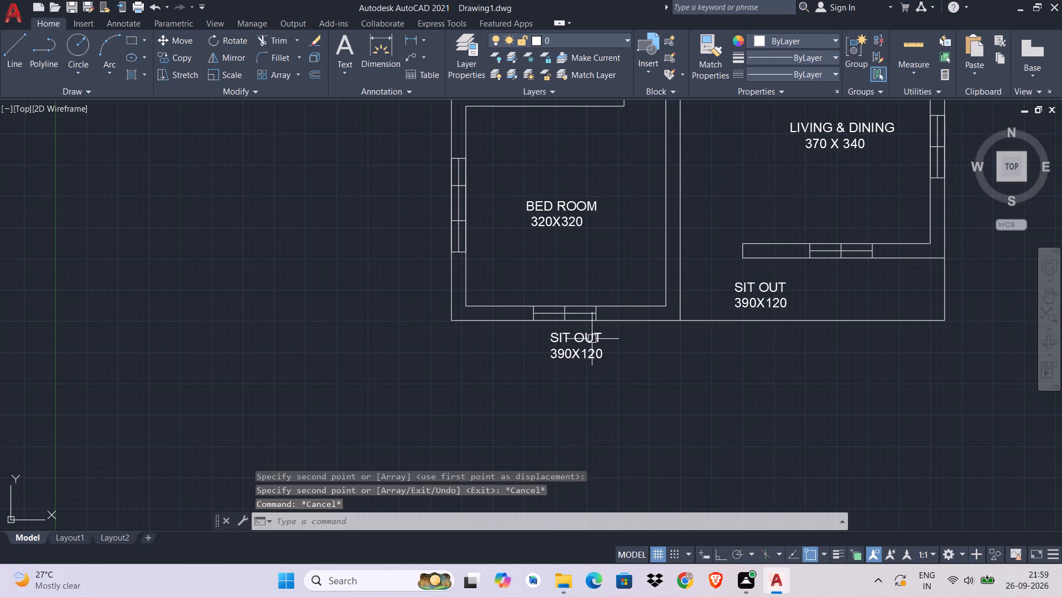
# Replace the text of the copied label below the bedroom's south window with W2.
pyautogui.doubleClick(592, 339)
pyautogui.moveTo(619, 361); pyautogui.dragTo(517, 343)
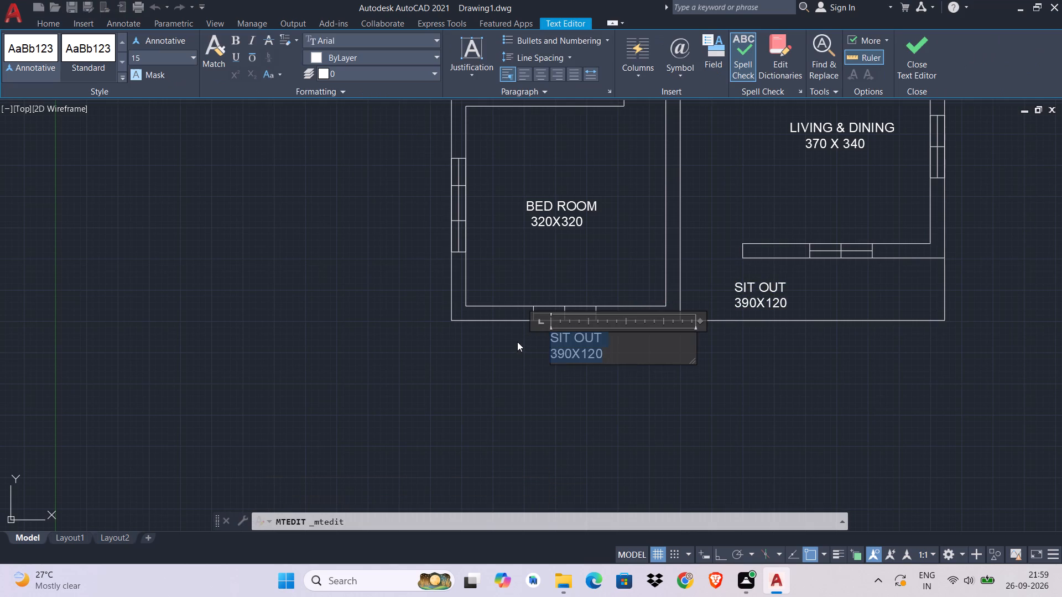
pyautogui.press('BackSpace')
pyautogui.write('W2')
pyautogui.click(942, 57)
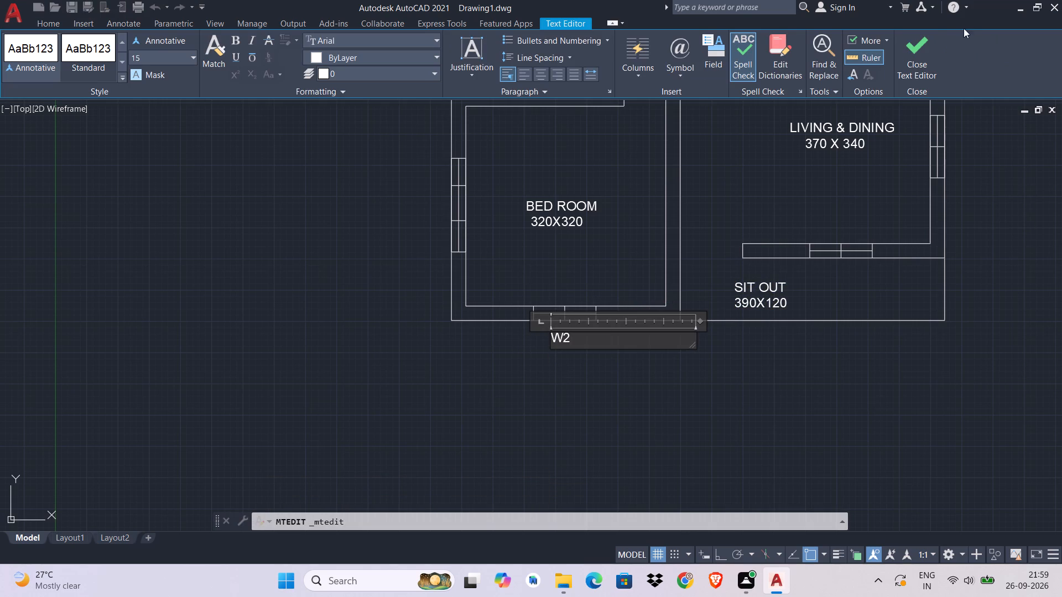
pyautogui.click(908, 56)
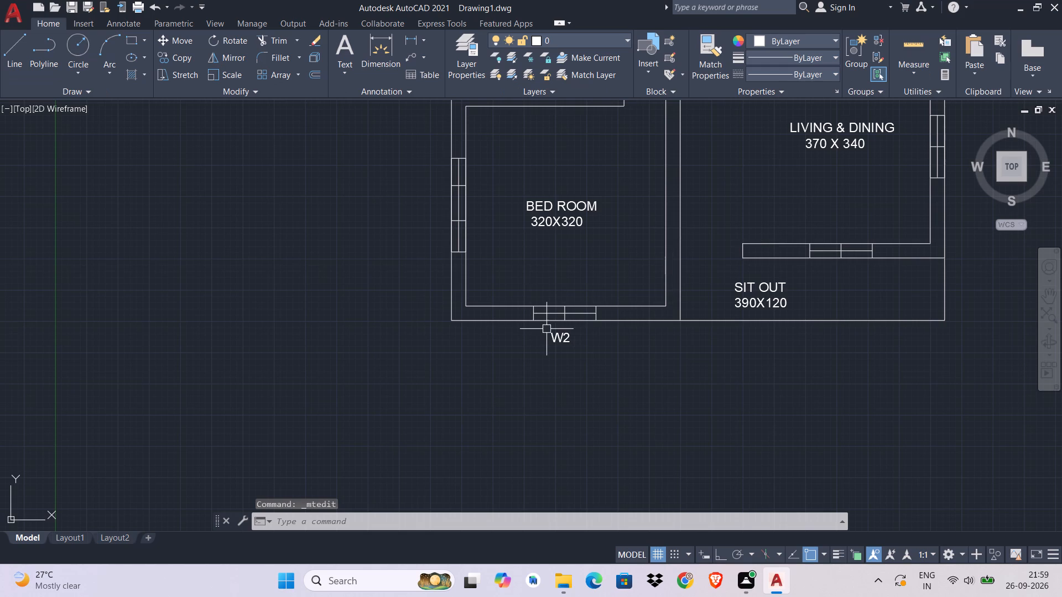
# Copy the W2 label below the sit out wall window and beside the living and dining room's east window.
pyautogui.press('c')
pyautogui.write('O')
pyautogui.press('space')
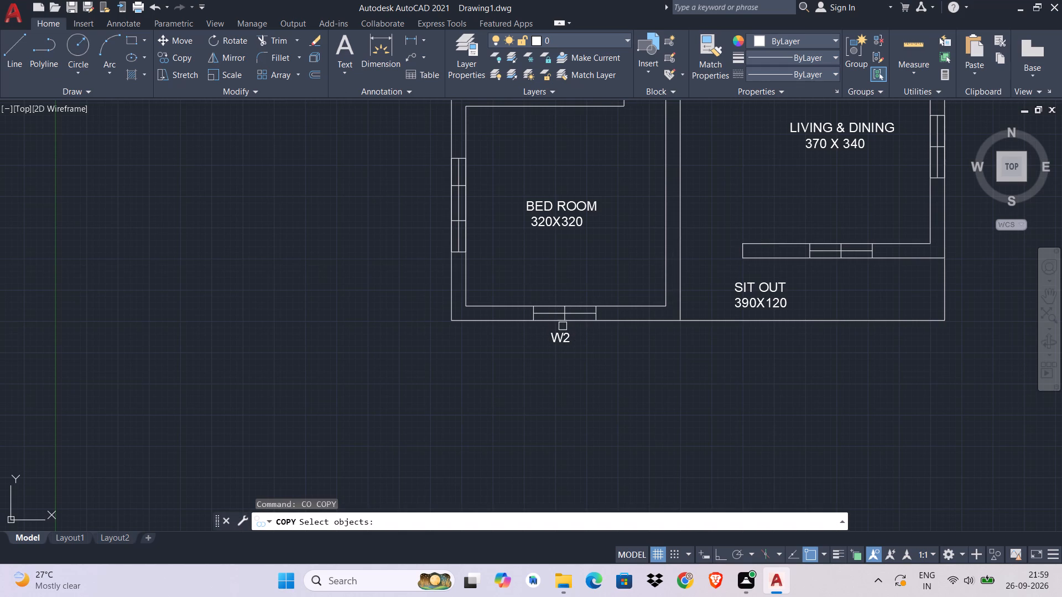
pyautogui.click(556, 332)
pyautogui.press('Return')
pyautogui.click(553, 331)
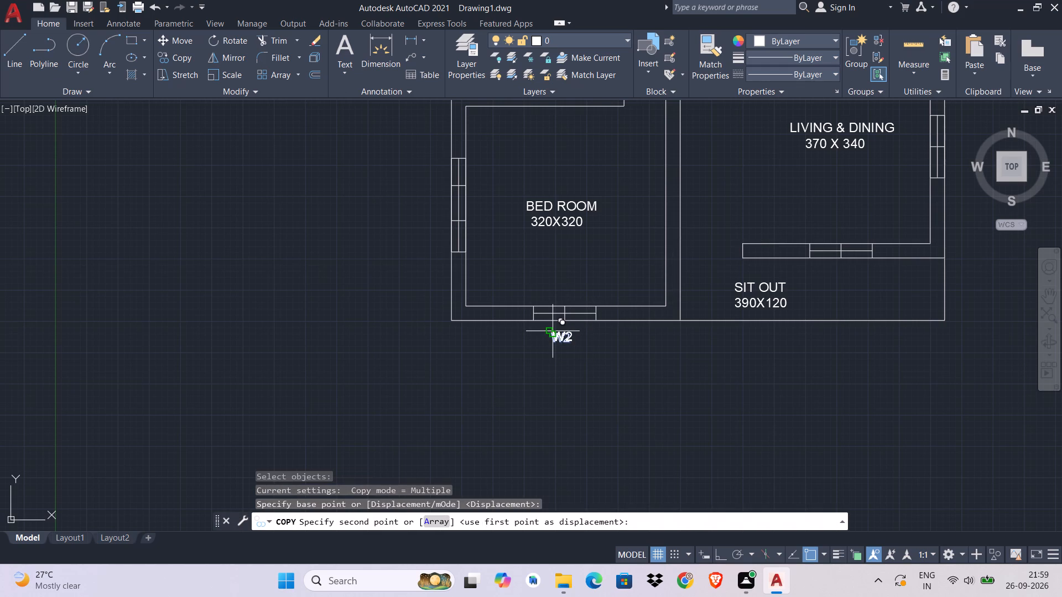
pyautogui.moveTo(553, 331); pyautogui.dragTo(533, 346, button='middle')
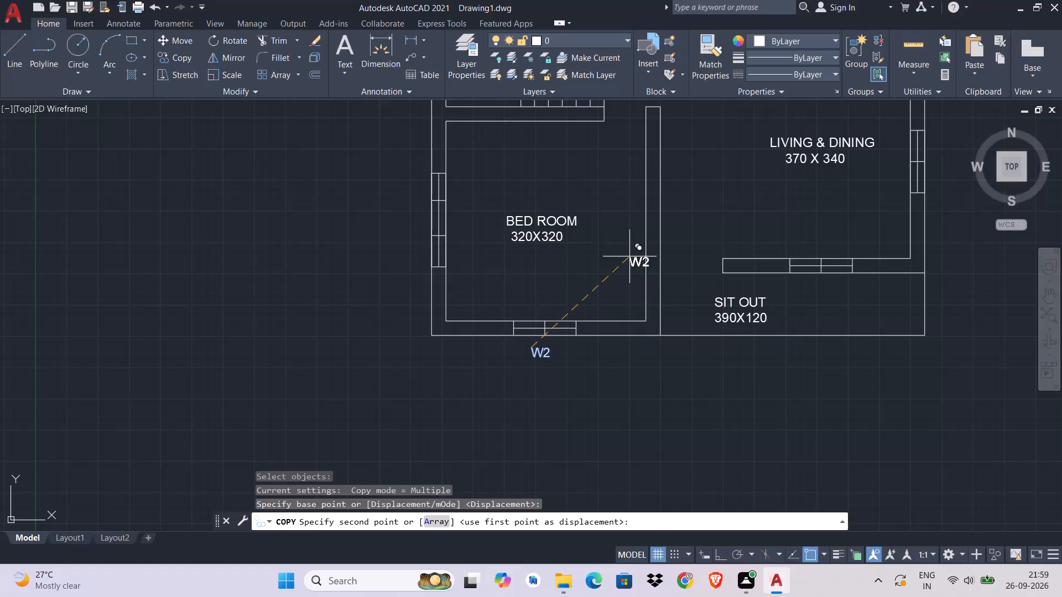
pyautogui.moveTo(685, 237); pyautogui.dragTo(503, 281, button='middle')
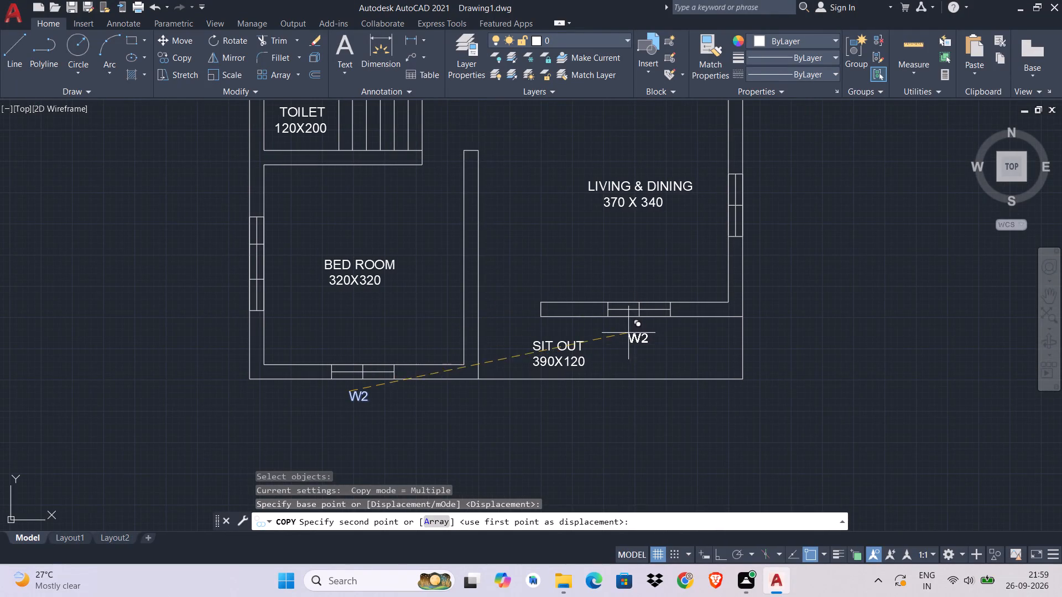
pyautogui.click(630, 322)
pyautogui.moveTo(702, 271); pyautogui.dragTo(681, 294, button='middle')
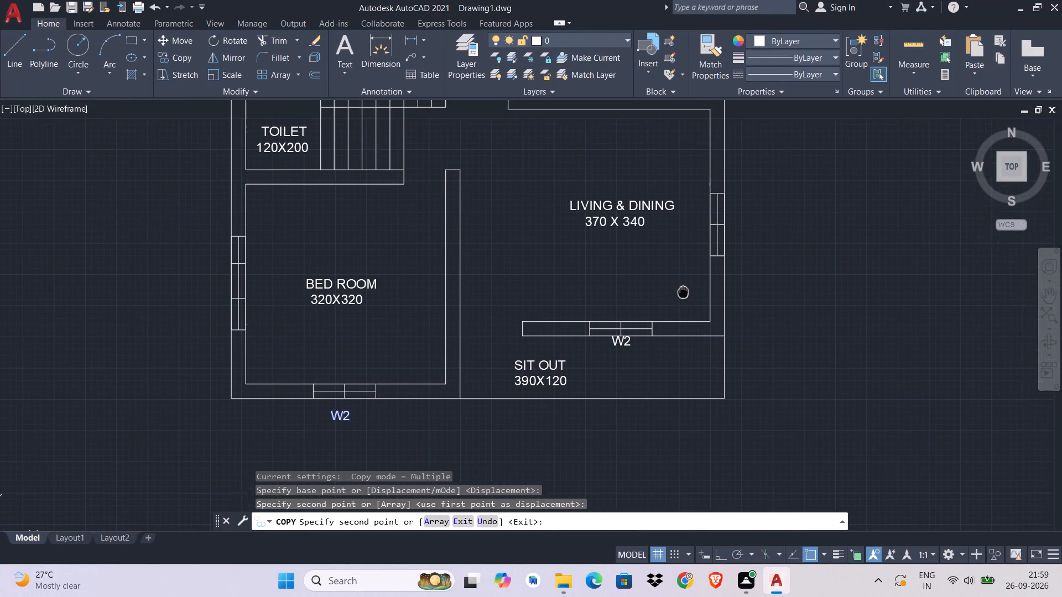
pyautogui.moveTo(681, 294); pyautogui.dragTo(663, 322, button='middle')
pyautogui.click(714, 254)
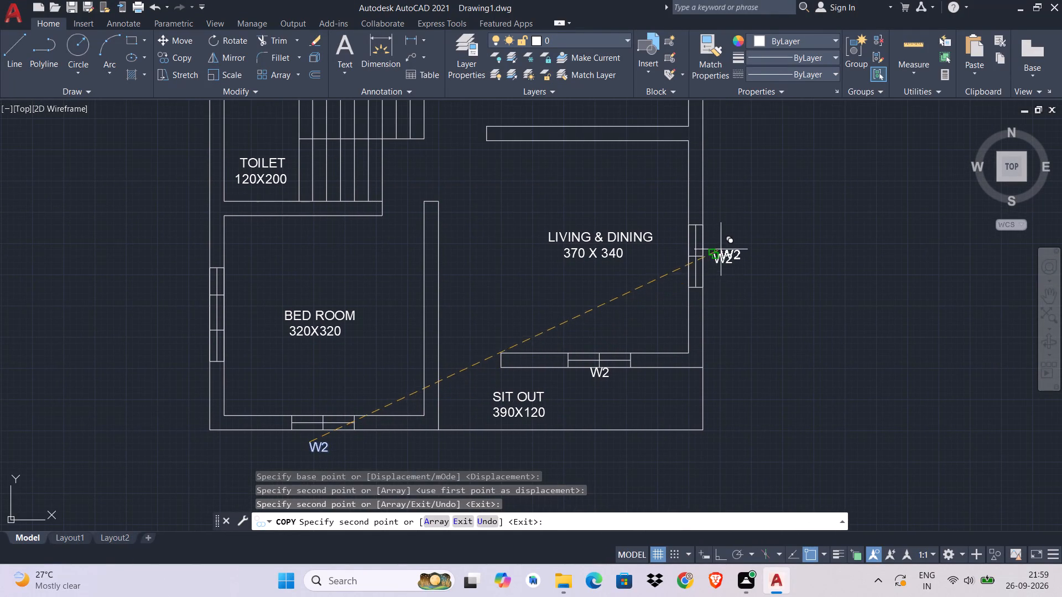
pyautogui.moveTo(721, 249); pyautogui.dragTo(717, 401, button='middle')
pyautogui.moveTo(739, 229); pyautogui.dragTo(755, 436, button='middle')
pyautogui.moveTo(683, 365); pyautogui.dragTo(733, 329, button='middle')
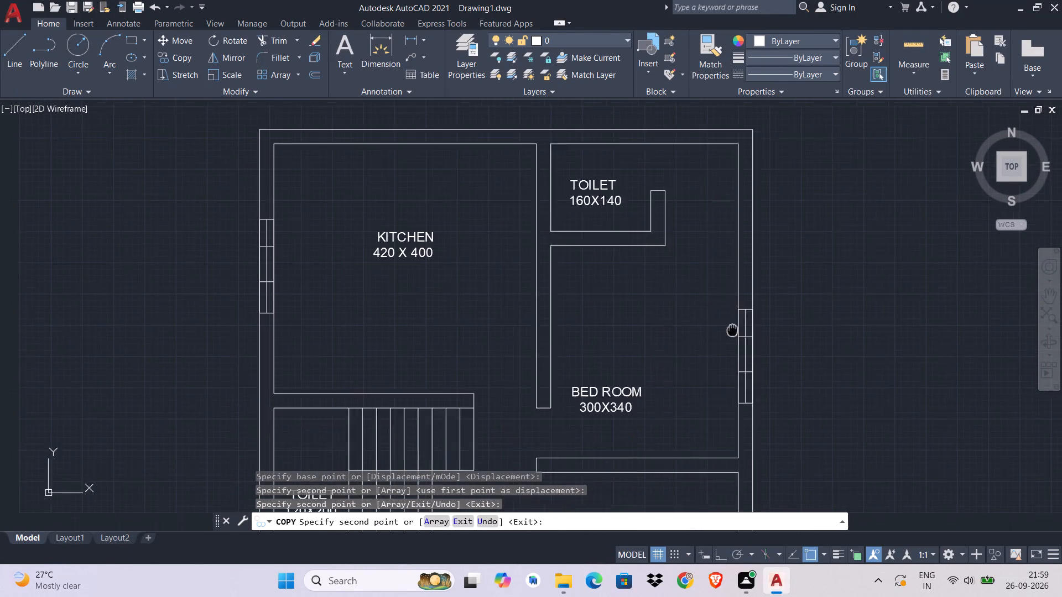
pyautogui.moveTo(733, 329); pyautogui.dragTo(735, 326, button='middle')
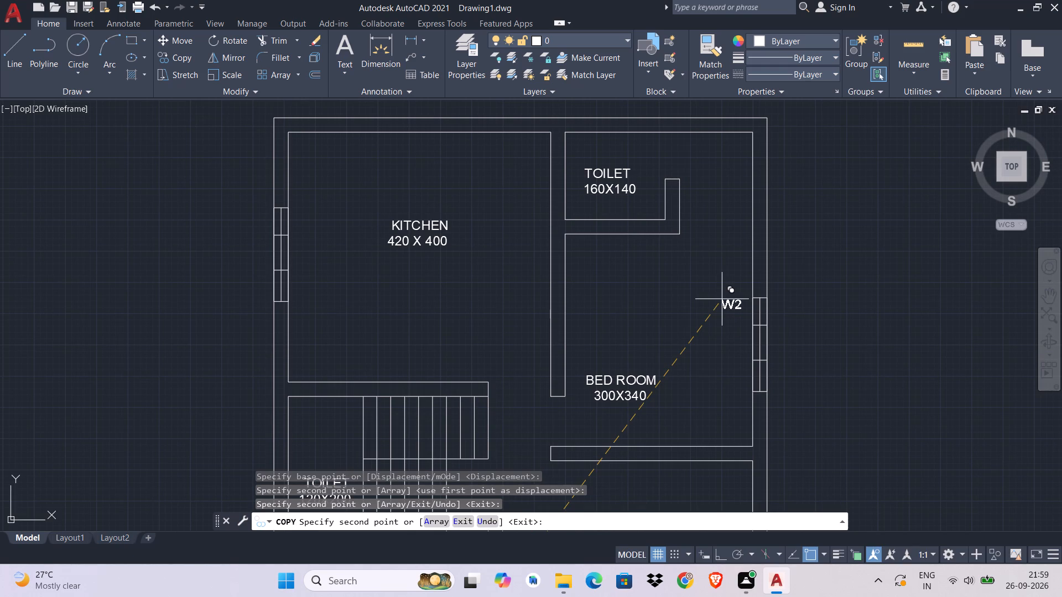
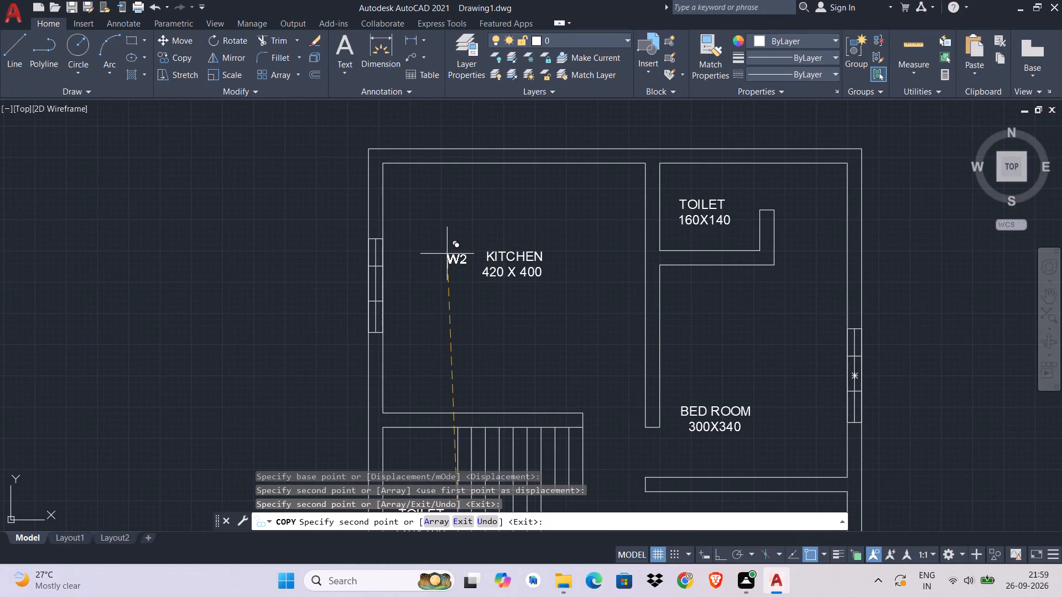
# Place a copy of the W2 label beside the kitchen's west window.
pyautogui.click(343, 285)
pyautogui.press('Escape')
pyautogui.press('Escape')
pyautogui.press('Escape')
pyautogui.press('Escape')
# Replace the text of the copied label beside the kitchen's west window with W3.
pyautogui.doubleClick(349, 287)
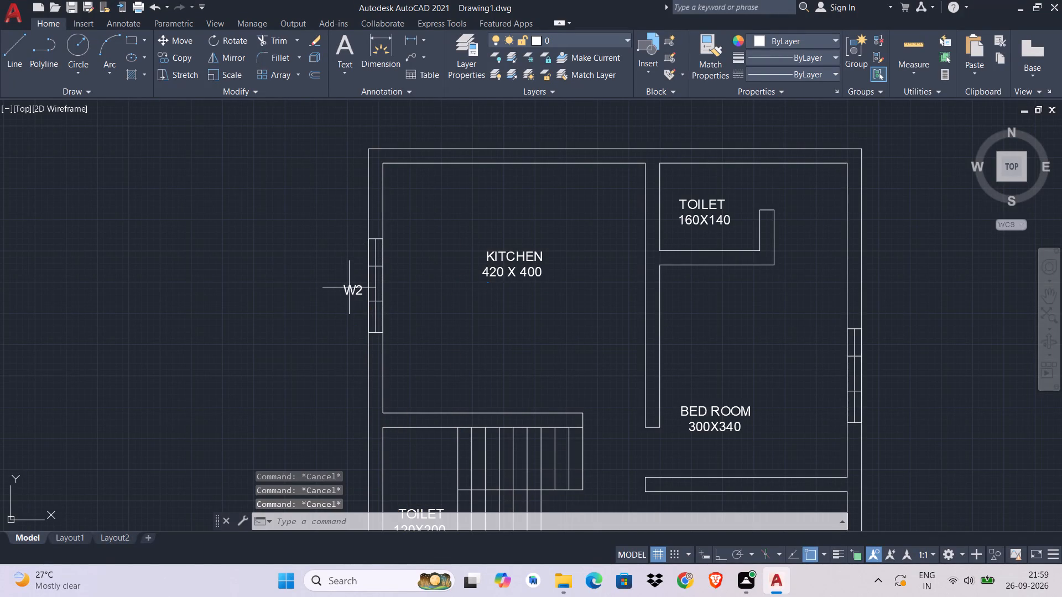
pyautogui.click(366, 291)
pyautogui.press('BackSpace')
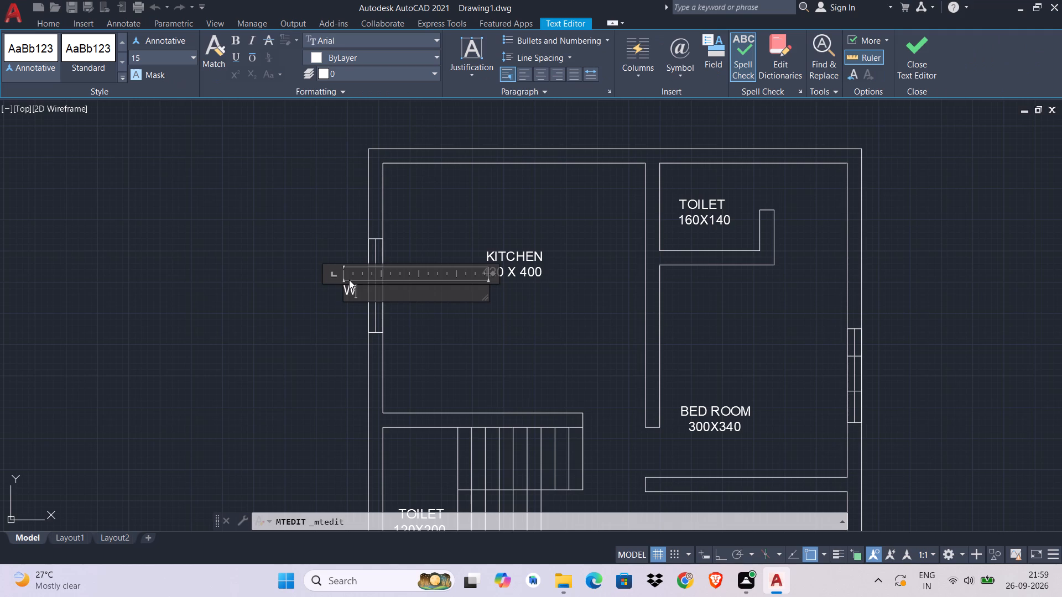
pyautogui.press('3')
pyautogui.click(932, 61)
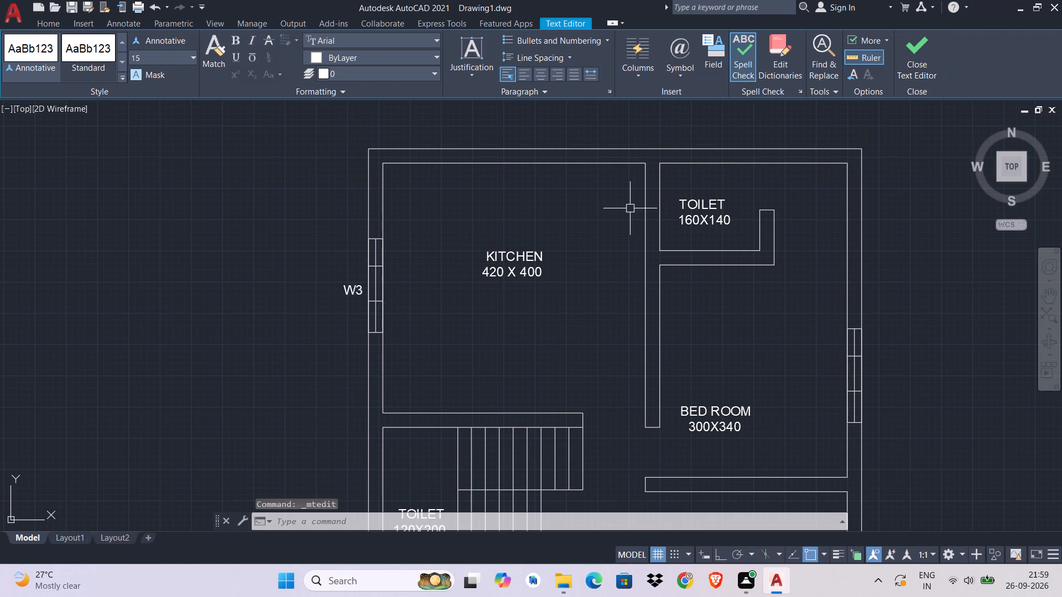
# Copy the W3 label beside the 300X340 bedroom's east window and the 320X320 bedroom's west window.
pyautogui.press('c')
pyautogui.press('o')
pyautogui.press('space')
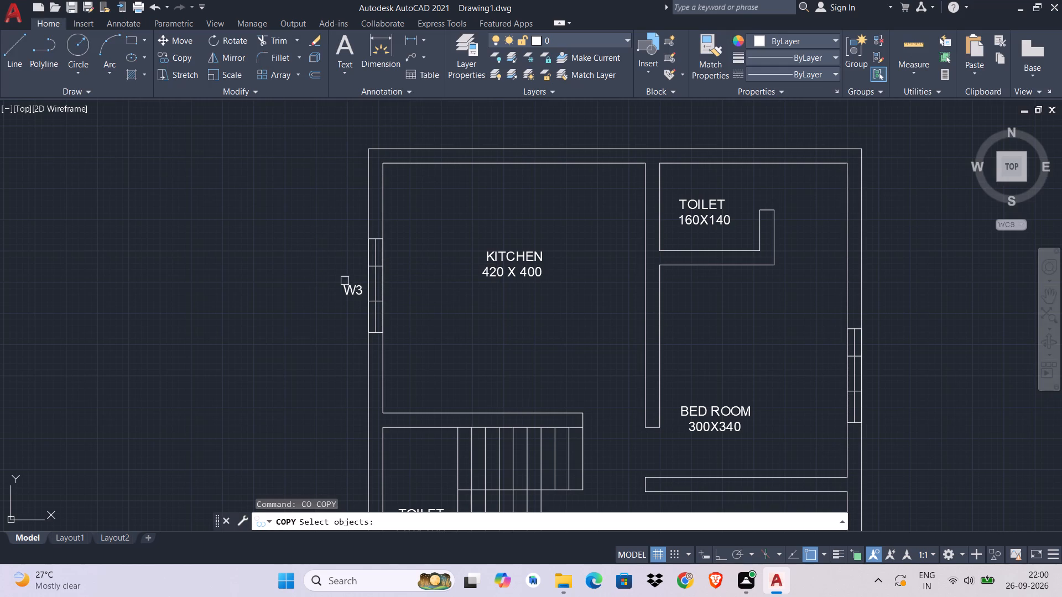
pyautogui.click(349, 290)
pyautogui.press('Return')
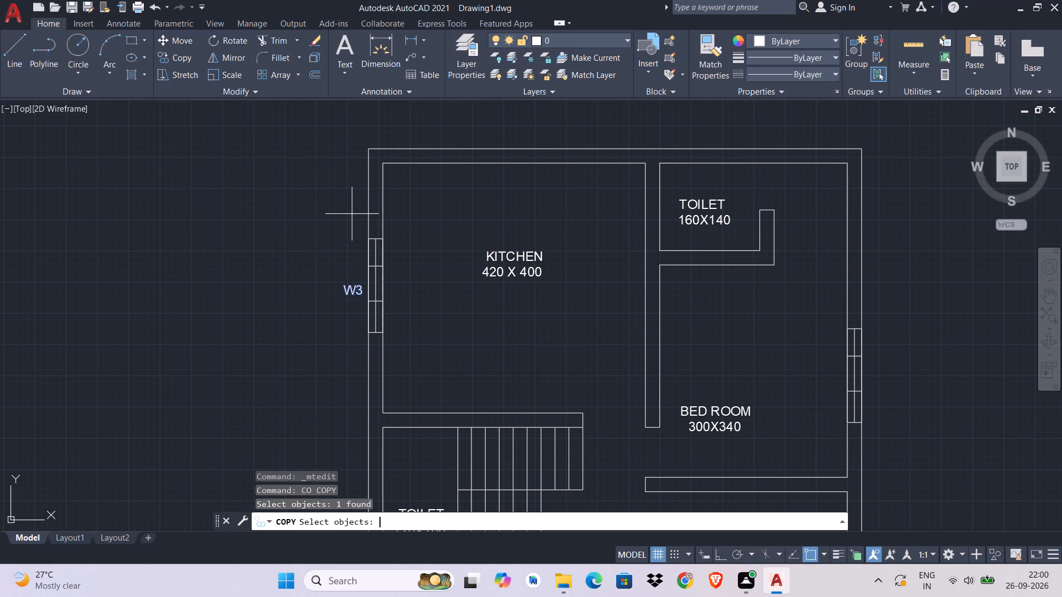
pyautogui.click(344, 290)
pyautogui.moveTo(608, 344); pyautogui.dragTo(422, 315, button='middle')
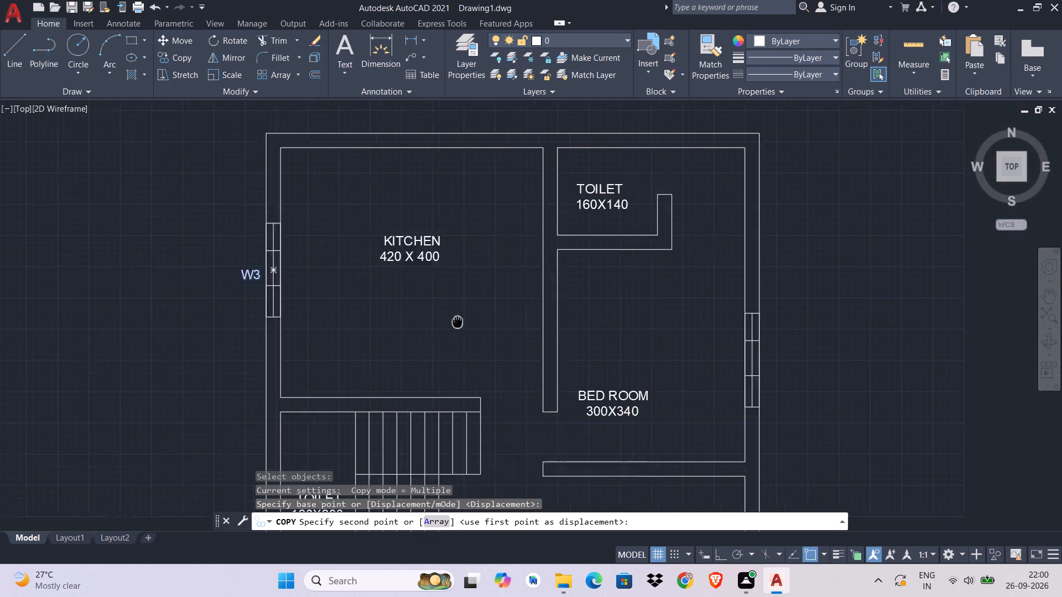
pyautogui.moveTo(422, 315); pyautogui.dragTo(412, 312, button='middle')
pyautogui.click(674, 347)
pyautogui.moveTo(665, 453); pyautogui.dragTo(663, 441, button='middle')
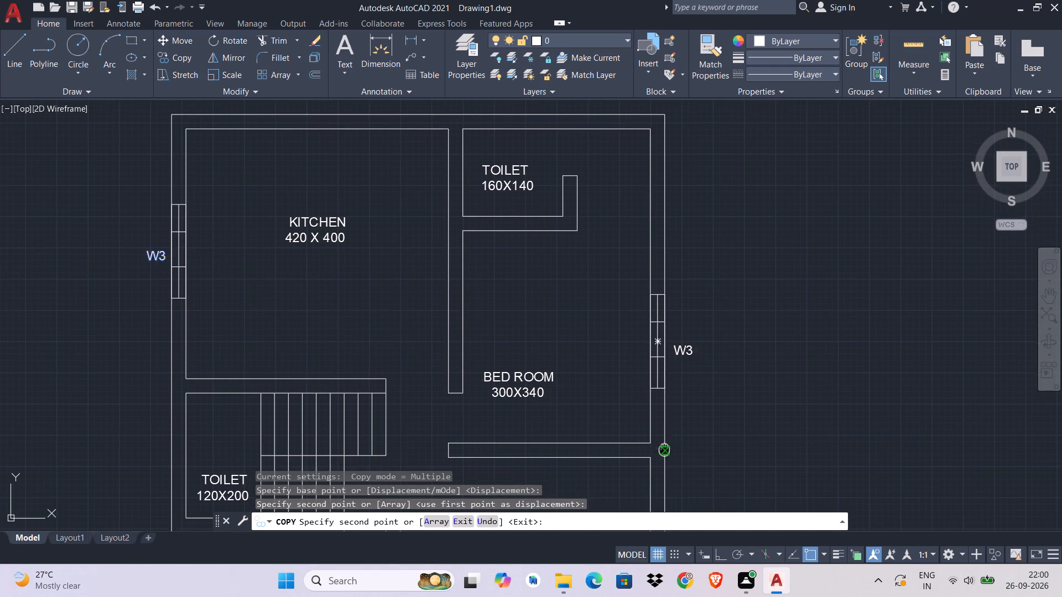
pyautogui.moveTo(663, 441); pyautogui.dragTo(618, 233, button='middle')
pyautogui.moveTo(607, 348); pyautogui.dragTo(642, 174, button='middle')
pyautogui.moveTo(396, 272); pyautogui.dragTo(594, 295, button='middle')
pyautogui.click(334, 261)
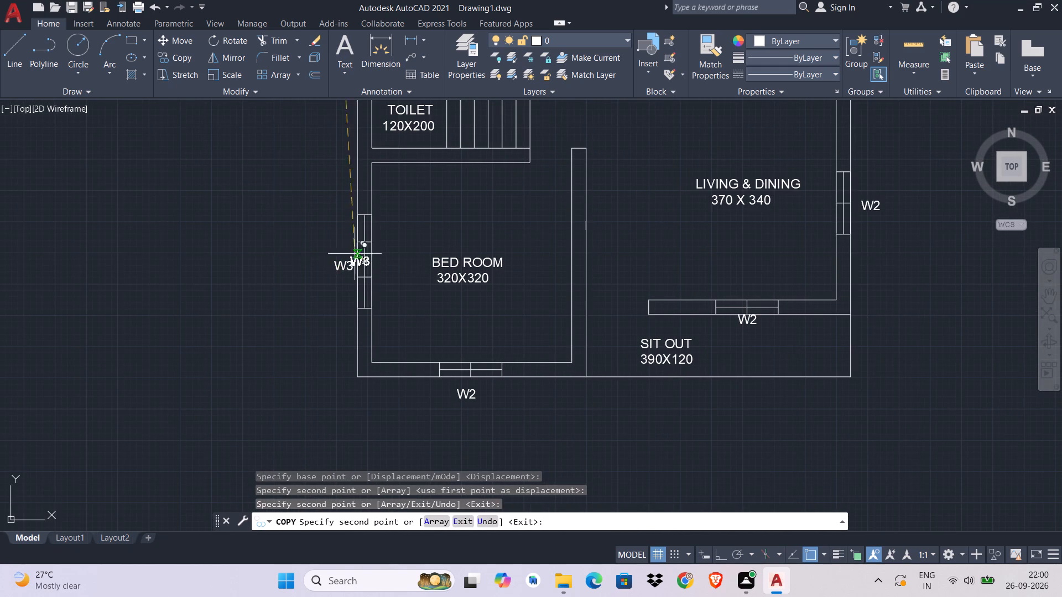
pyautogui.moveTo(369, 249); pyautogui.dragTo(442, 395, button='middle')
pyautogui.moveTo(445, 252); pyautogui.dragTo(445, 274, button='middle')
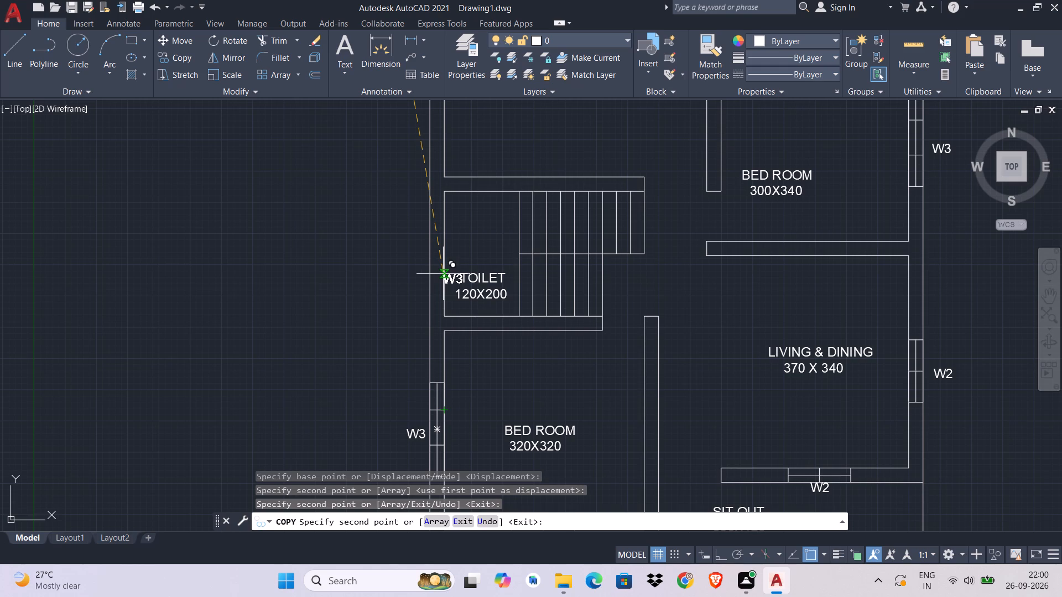
pyautogui.press('Escape')
pyautogui.press('Escape')
pyautogui.press('Escape')
pyautogui.press('Escape')
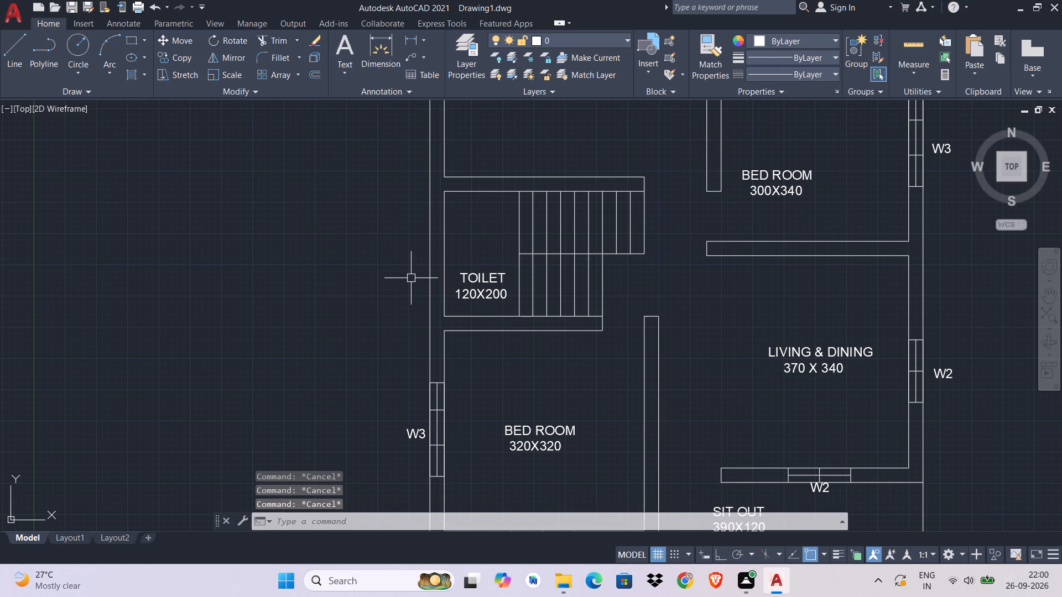
pyautogui.press('Escape')
pyautogui.press('Escape')
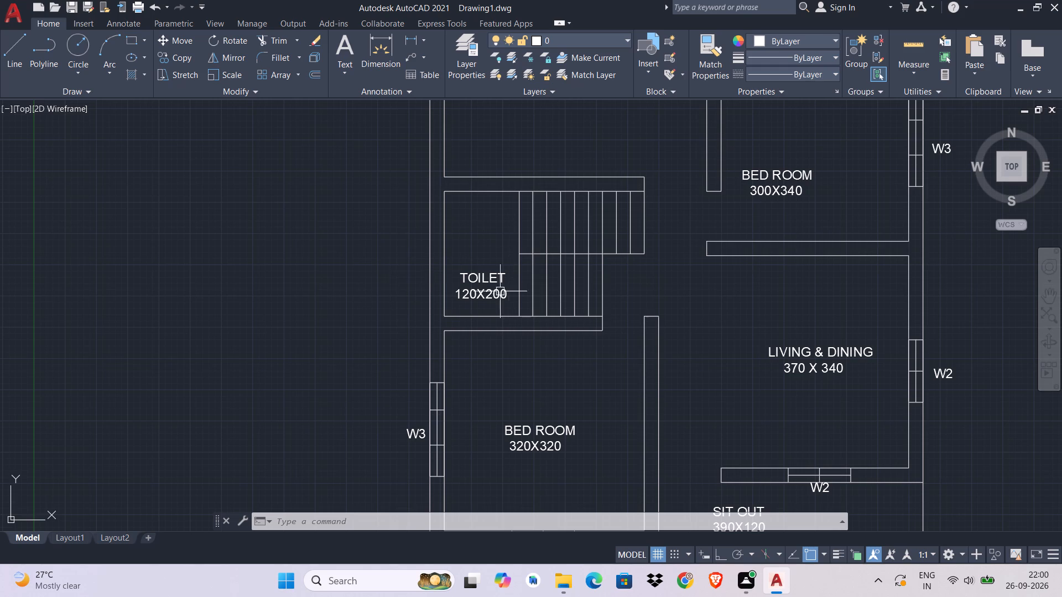
# Draw a straight line with Ortho across the north outer wall of the 160X140 toilet, as the window's west edge.
pyautogui.scroll(-2, 513, 311)
pyautogui.moveTo(627, 236); pyautogui.dragTo(606, 352, button='middle')
pyautogui.scroll(2, 613, 320)
pyautogui.moveTo(583, 238); pyautogui.dragTo(618, 363, button='middle')
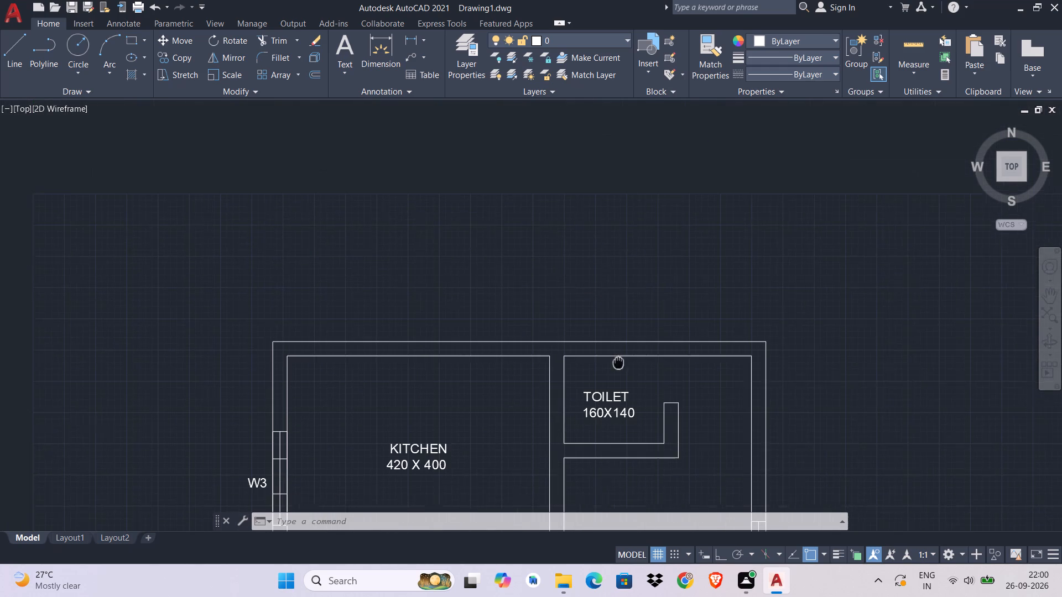
pyautogui.moveTo(618, 363); pyautogui.dragTo(618, 356, button='middle')
pyautogui.write('L')
pyautogui.press('space')
pyautogui.scroll(1, 612, 348)
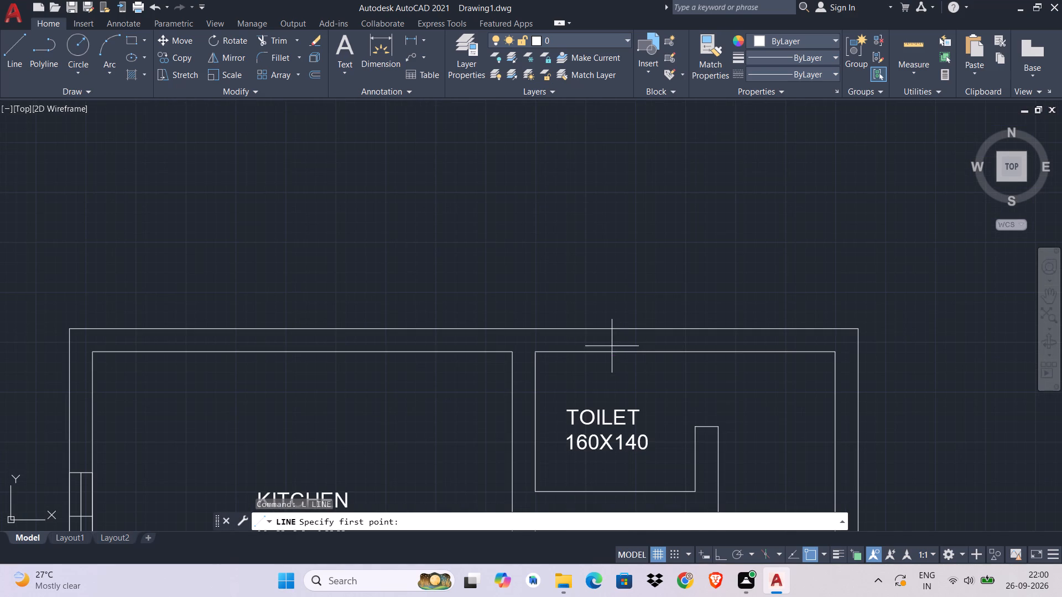
pyautogui.click(565, 333)
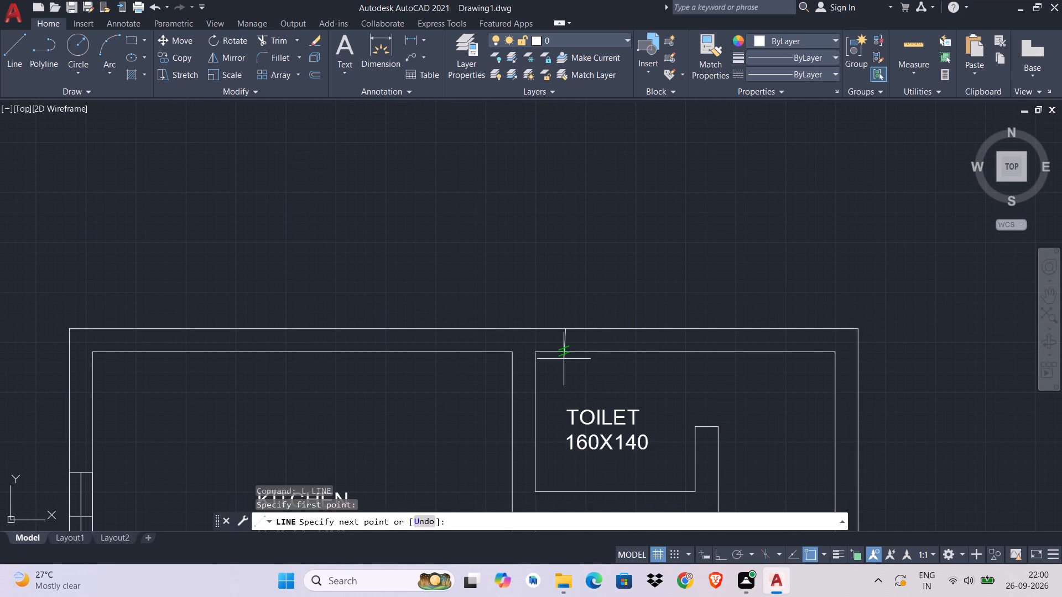
pyautogui.hotkey('ctrl', 'l')
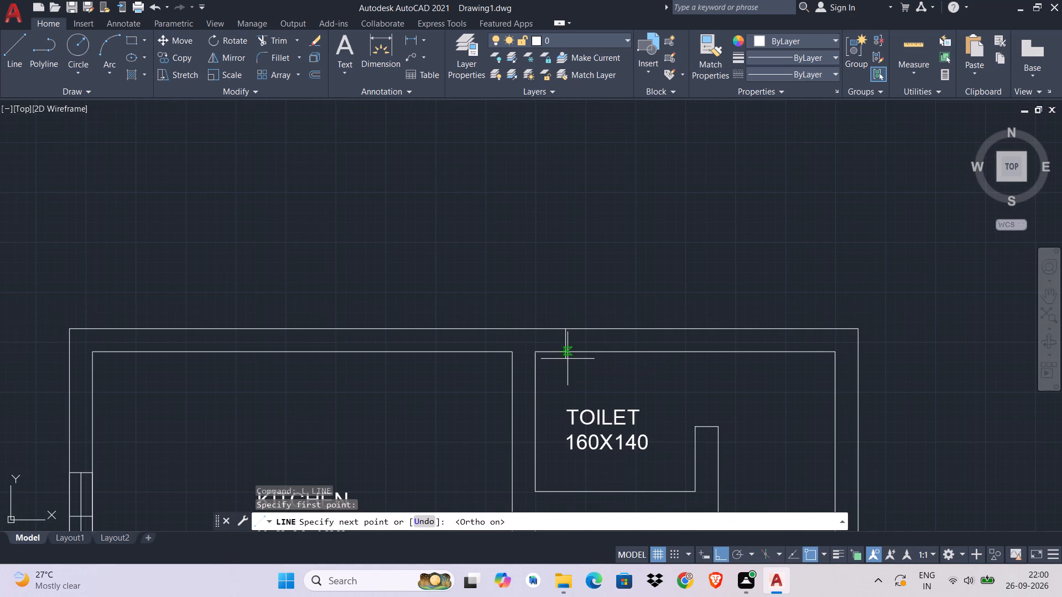
pyautogui.click(568, 357)
pyautogui.press('Escape')
pyautogui.press('Escape')
pyautogui.press('Escape')
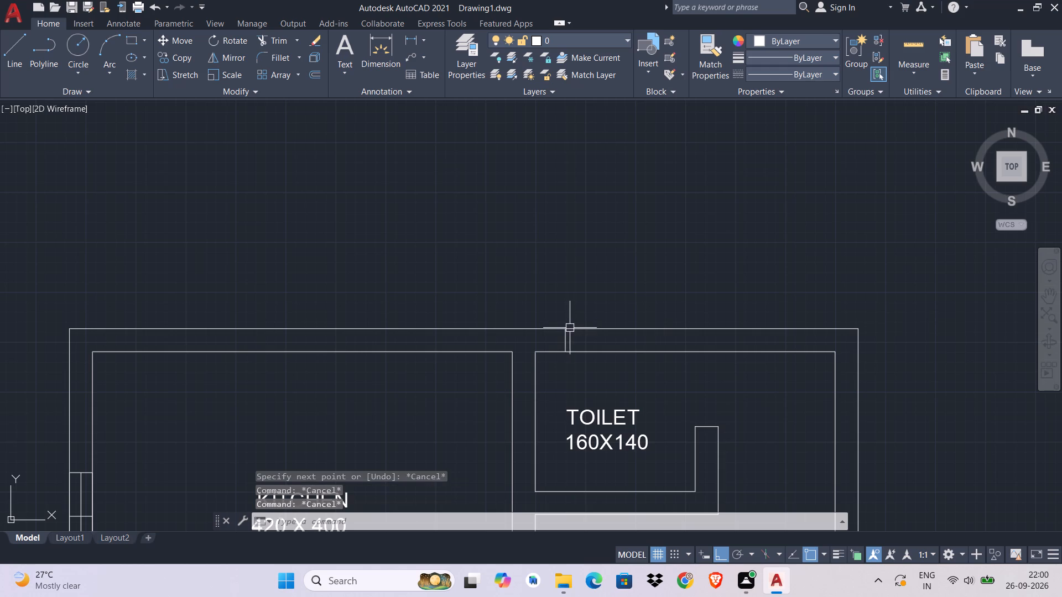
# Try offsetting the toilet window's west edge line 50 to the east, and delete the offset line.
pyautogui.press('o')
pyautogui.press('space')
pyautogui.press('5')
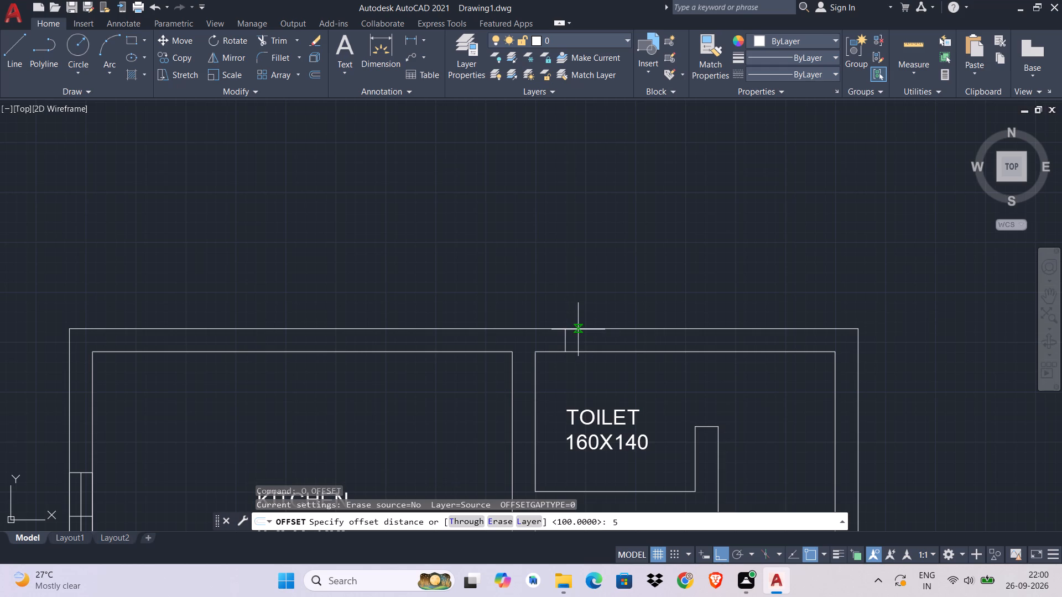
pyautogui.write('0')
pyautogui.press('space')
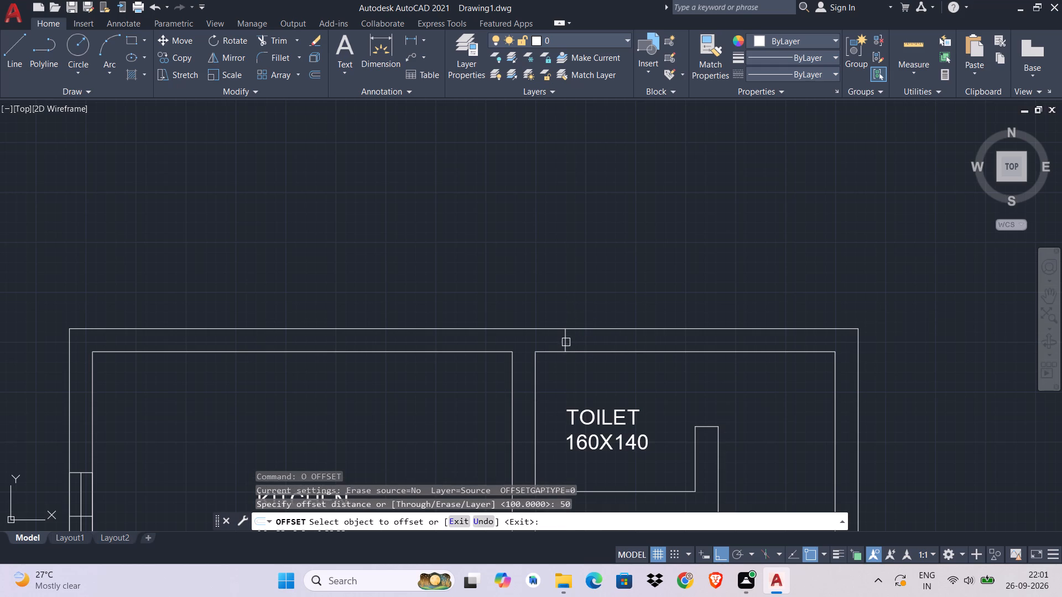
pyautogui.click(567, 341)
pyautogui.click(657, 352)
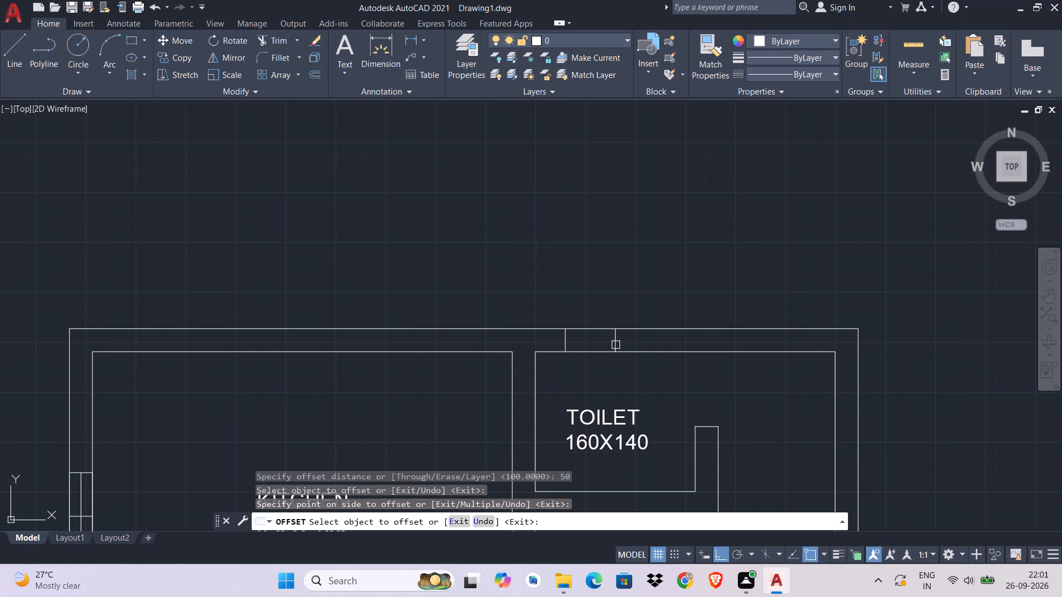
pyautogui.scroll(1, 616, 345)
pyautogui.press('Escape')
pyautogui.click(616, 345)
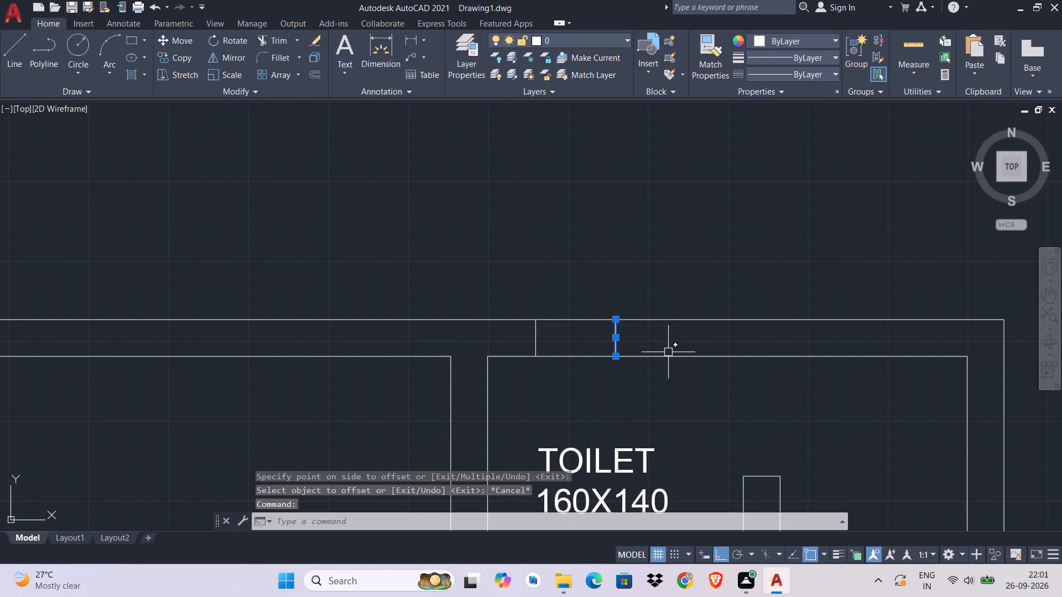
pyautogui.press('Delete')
# Offset the toilet window's west edge line 75 to the east to form the opposite edge.
pyautogui.press('o')
pyautogui.press('space')
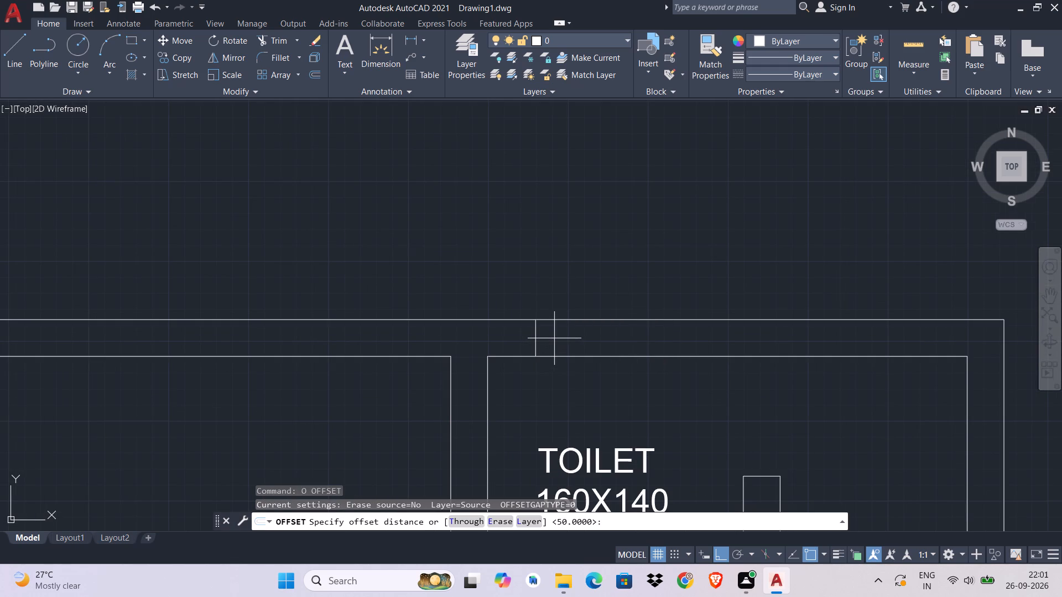
pyautogui.write('75')
pyautogui.press('space')
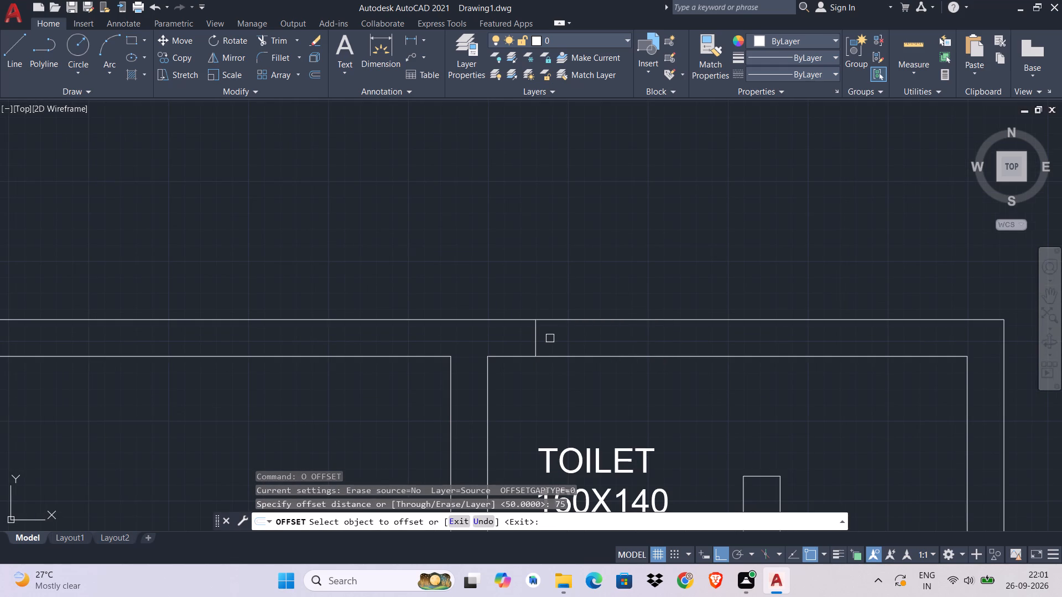
pyautogui.click(535, 339)
pyautogui.click(693, 343)
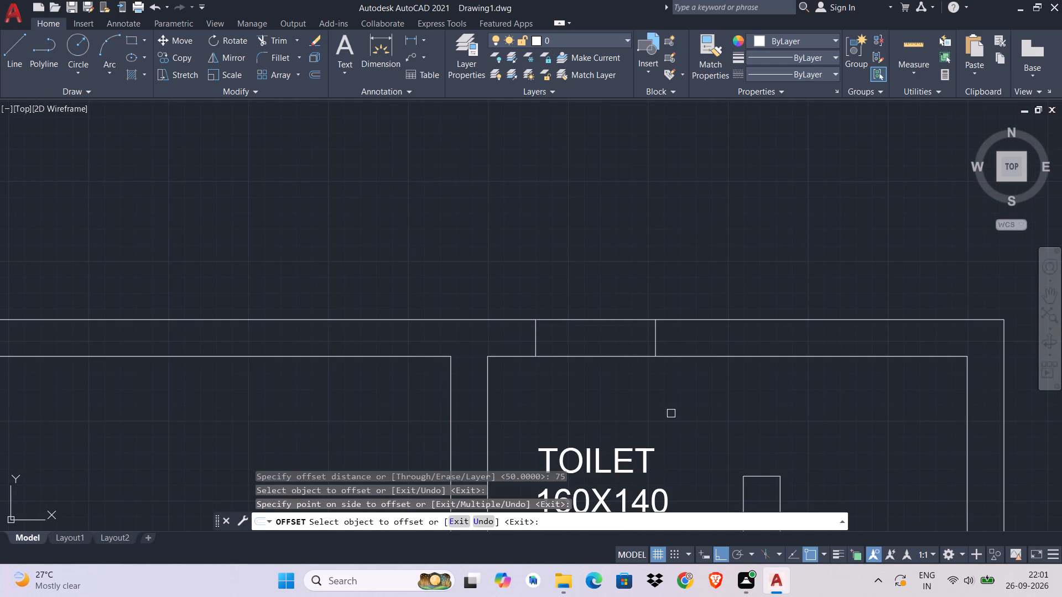
pyautogui.click(671, 414)
pyautogui.press('Escape')
pyautogui.press('Escape')
pyautogui.press('Escape')
pyautogui.press('Escape')
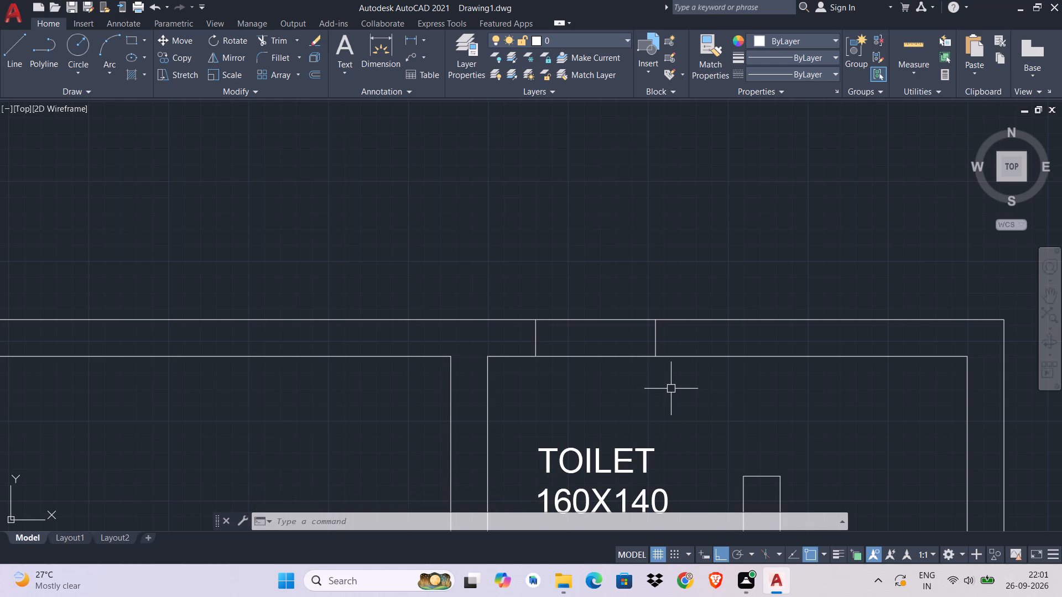
# Draw the glass line between the midpoints of the two window edges in the toilet's north wall.
pyautogui.write('L')
pyautogui.press('space')
pyautogui.click(651, 340)
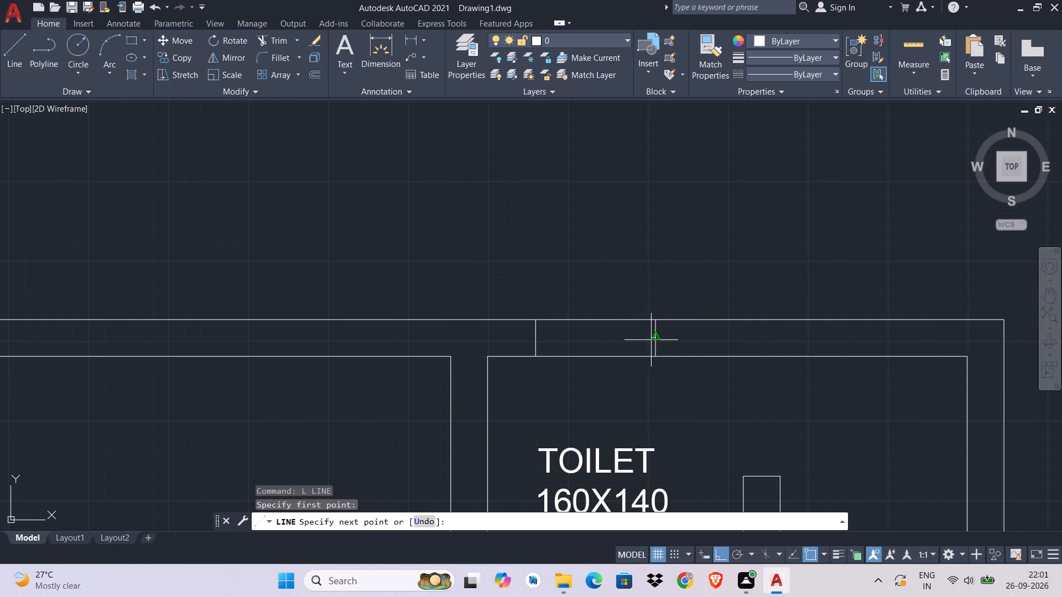
pyautogui.click(534, 342)
pyautogui.press('Escape')
pyautogui.scroll(-2, 716, 385)
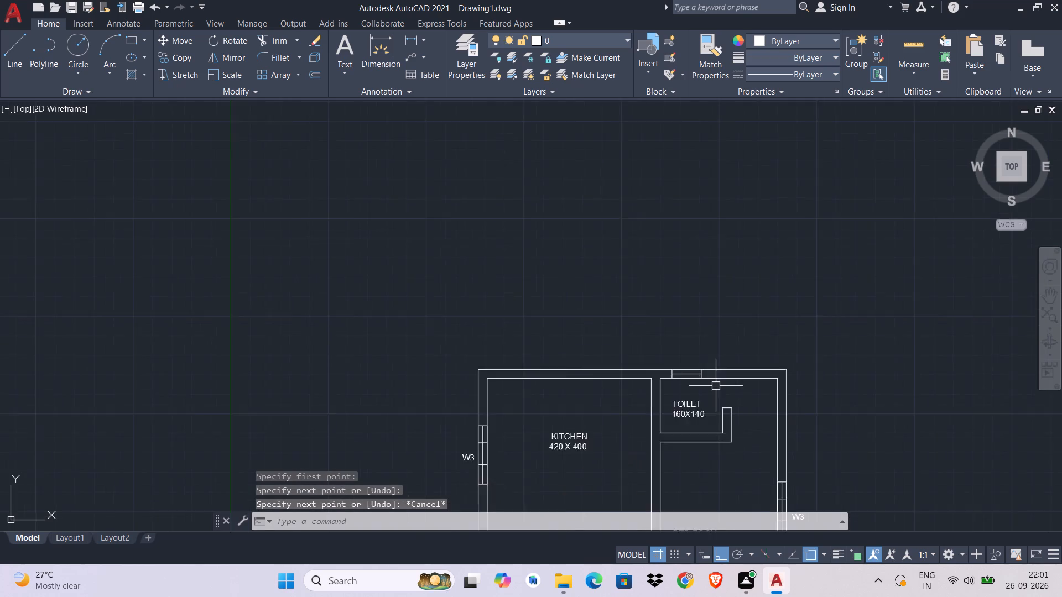
pyautogui.scroll(-2, 716, 386)
pyautogui.moveTo(722, 389); pyautogui.dragTo(717, 277, button='middle')
pyautogui.scroll(3, 694, 279)
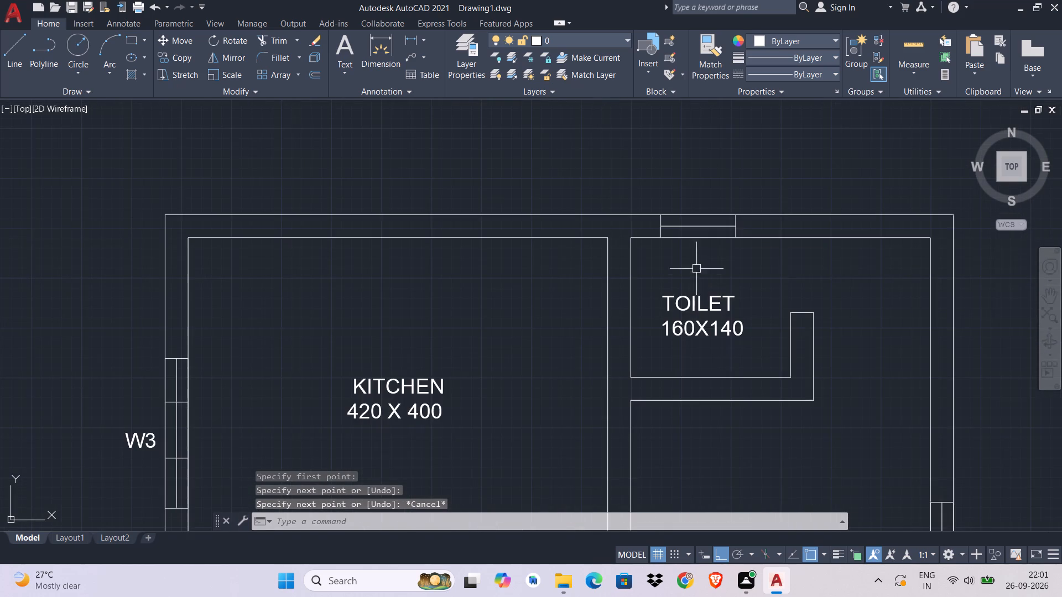
pyautogui.moveTo(701, 252); pyautogui.dragTo(701, 300, button='middle')
pyautogui.press('Escape')
pyautogui.press('Escape')
# Copy the 320X320 bedroom's two-pane south window by its lower-left corner into the kitchen's north outer wall.
pyautogui.scroll(-3, 639, 327)
pyautogui.moveTo(639, 320); pyautogui.dragTo(648, 119, button='middle')
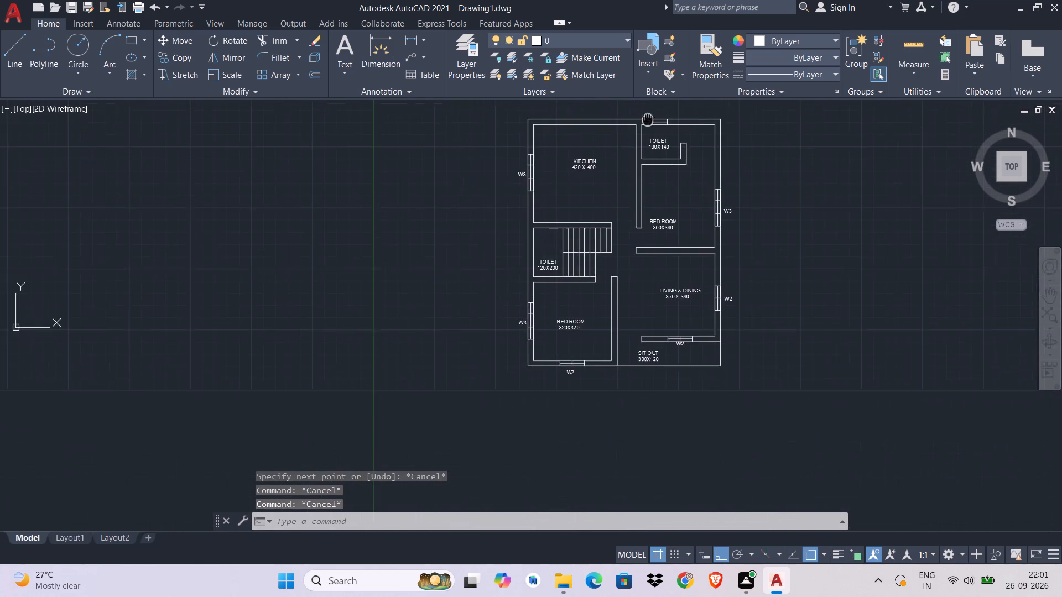
pyautogui.moveTo(648, 119); pyautogui.dragTo(649, 118, button='middle')
pyautogui.scroll(4, 553, 365)
pyautogui.click(782, 301)
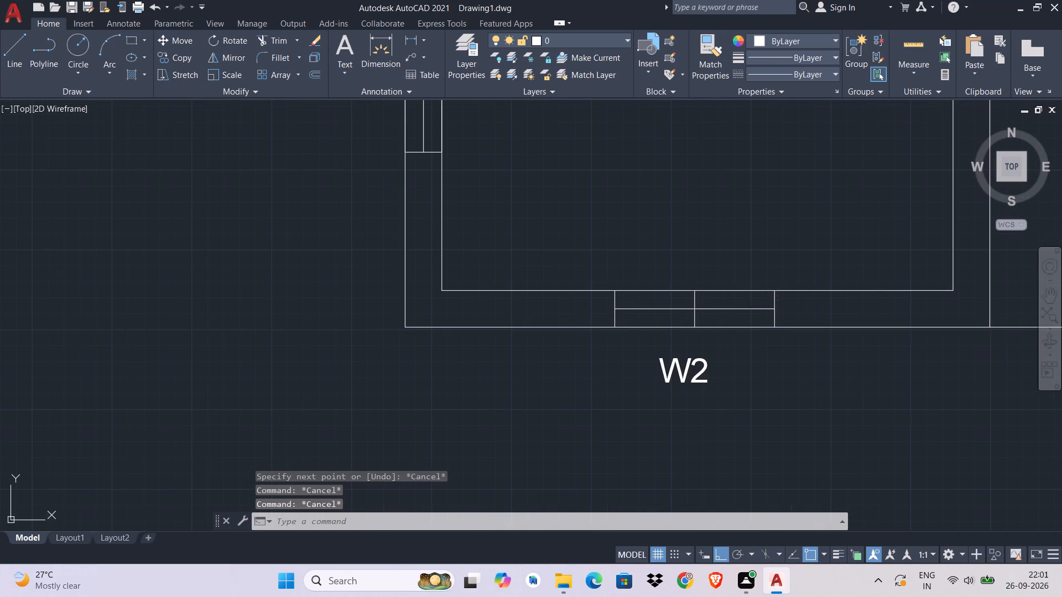
pyautogui.click(586, 329)
pyautogui.press('Escape')
pyautogui.scroll(3, 757, 294)
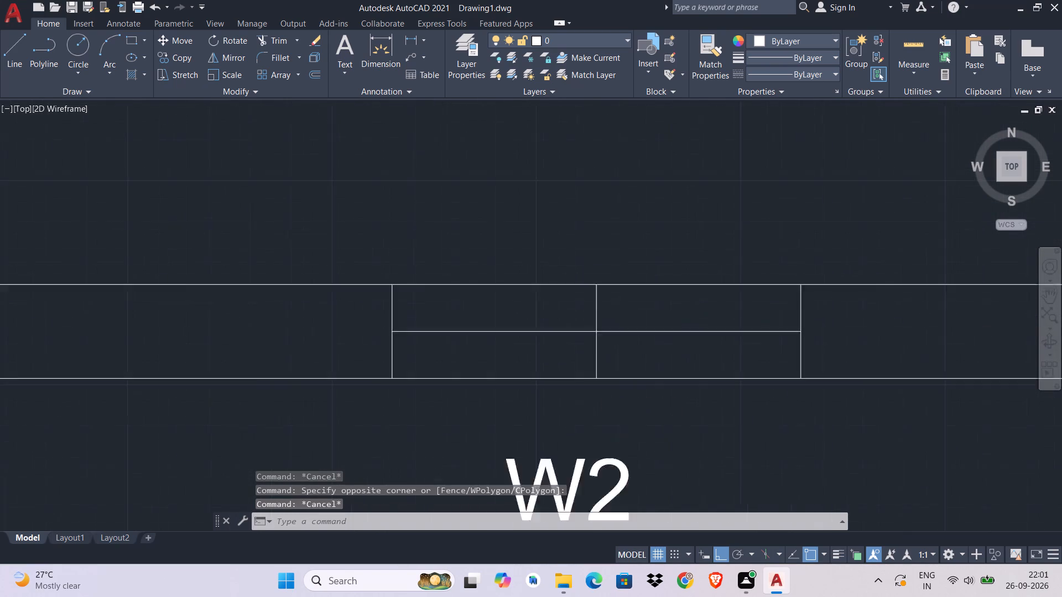
pyautogui.click(851, 303)
pyautogui.click(91, 359)
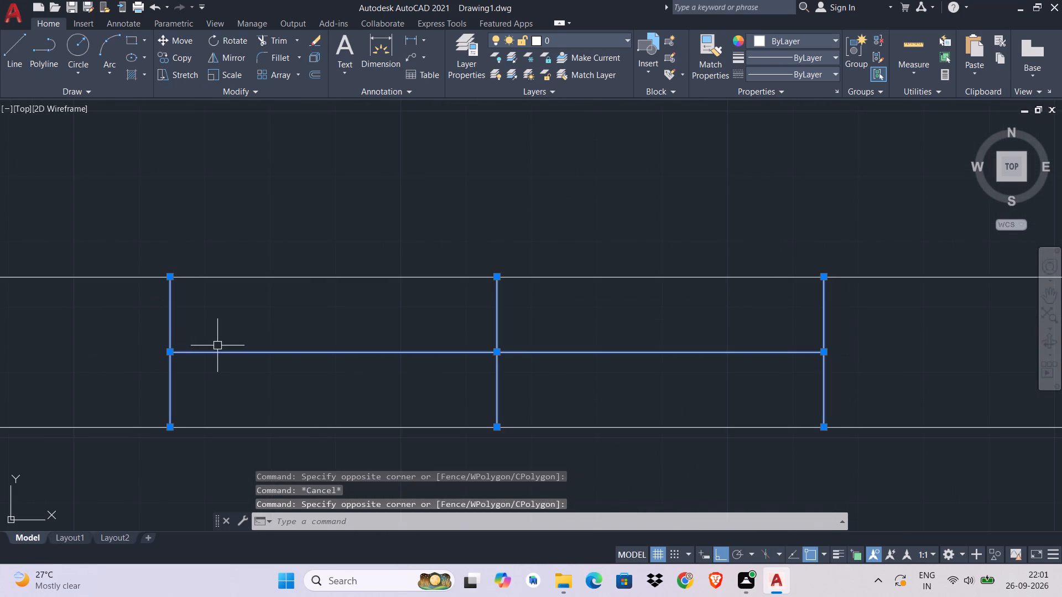
pyautogui.write('CO')
pyautogui.press('space')
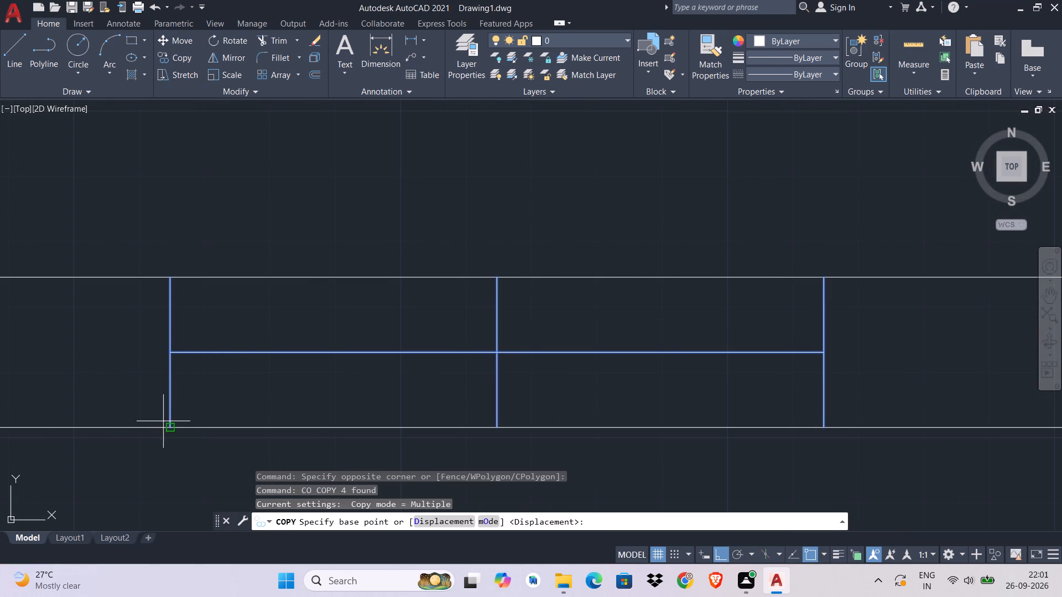
pyautogui.click(169, 425)
pyautogui.scroll(-4, 170, 424)
pyautogui.scroll(-2, 198, 383)
pyautogui.moveTo(201, 276); pyautogui.dragTo(237, 554, button='middle')
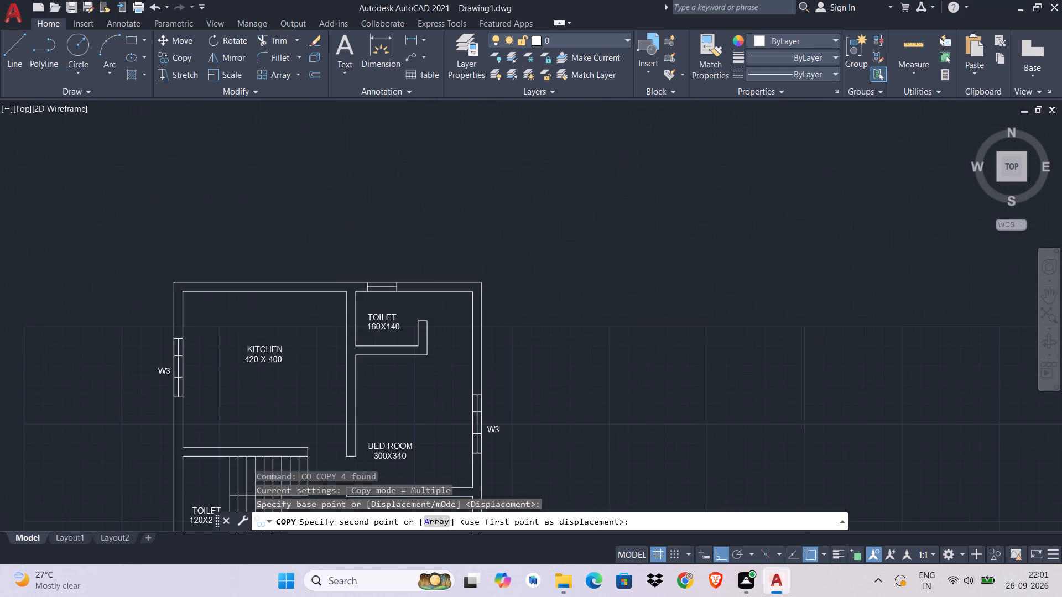
pyautogui.moveTo(237, 554); pyautogui.dragTo(237, 553, button='middle')
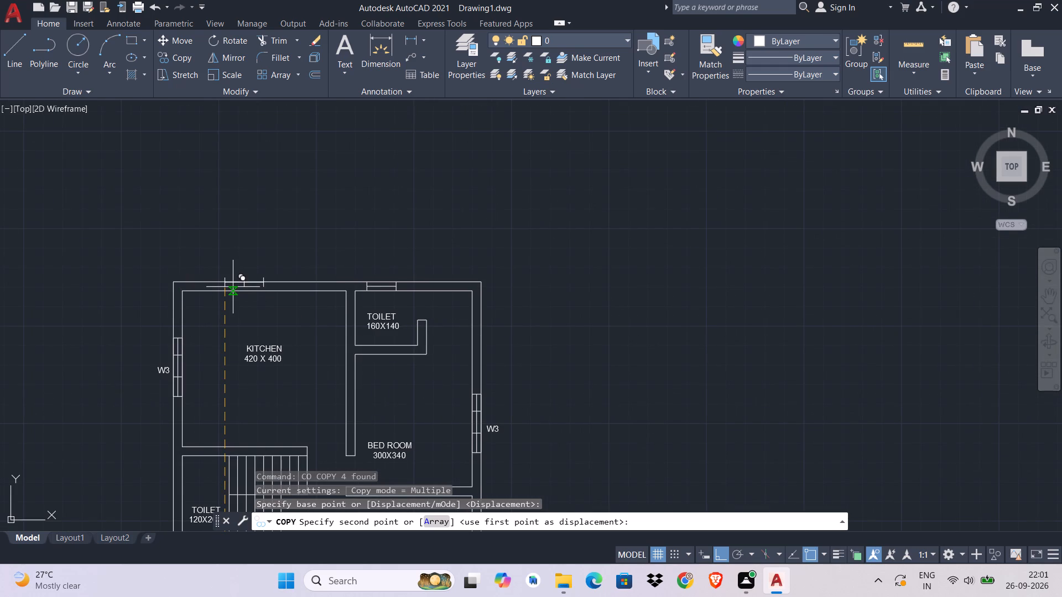
pyautogui.click(228, 292)
pyautogui.scroll(-2, 475, 350)
pyautogui.moveTo(473, 353); pyautogui.dragTo(606, 305, button='middle')
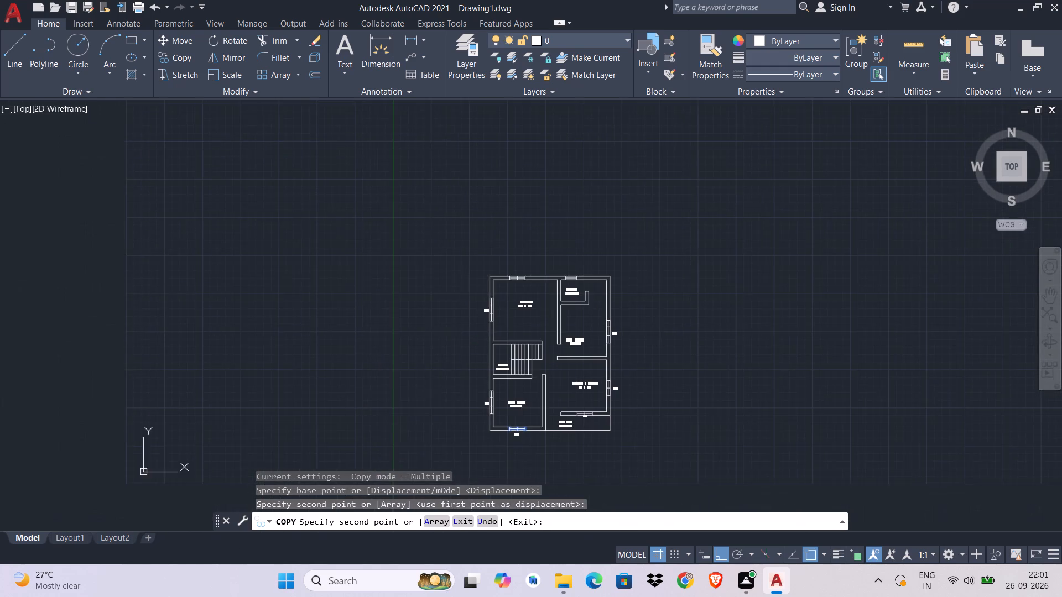
# Copy the W2 tag of the 320X320 bedroom's south window to just above the kitchen's north window.
pyautogui.press('Escape')
pyautogui.press('Escape')
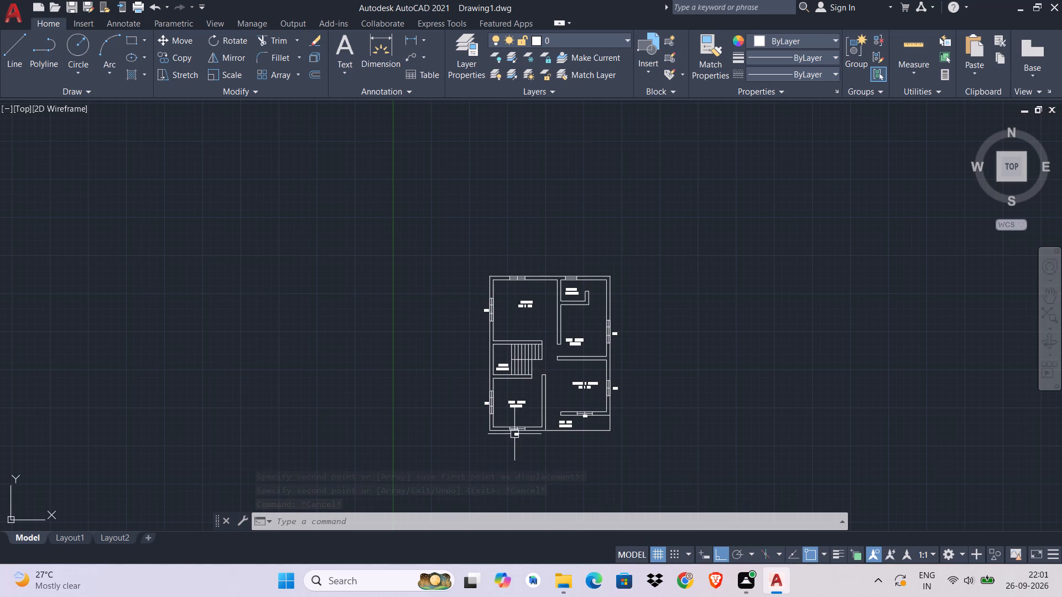
pyautogui.scroll(4, 507, 474)
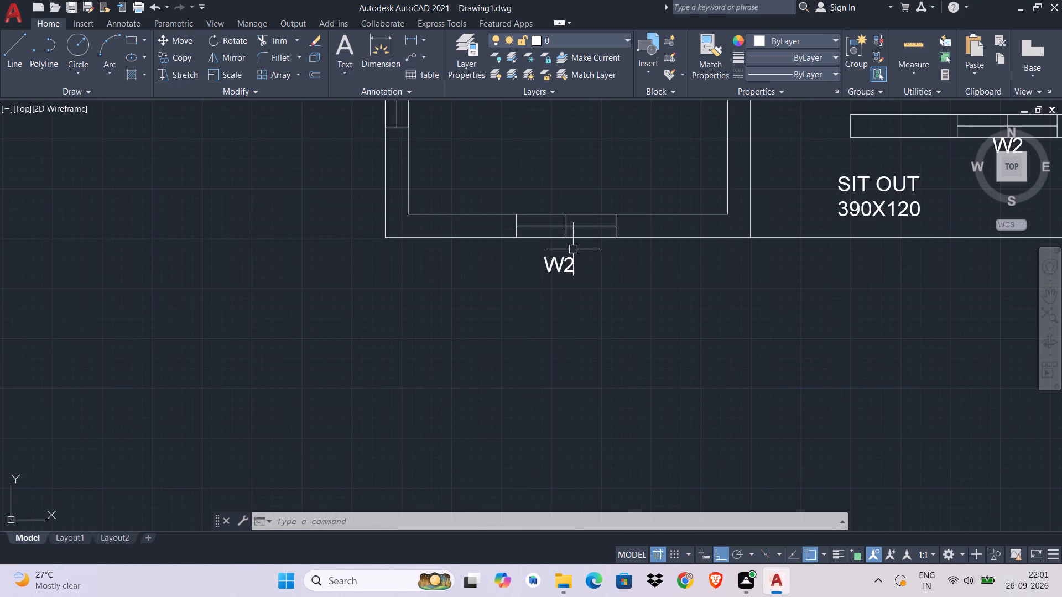
pyautogui.click(572, 253)
pyautogui.click(509, 306)
pyautogui.press('c')
pyautogui.press('o')
pyautogui.press('space')
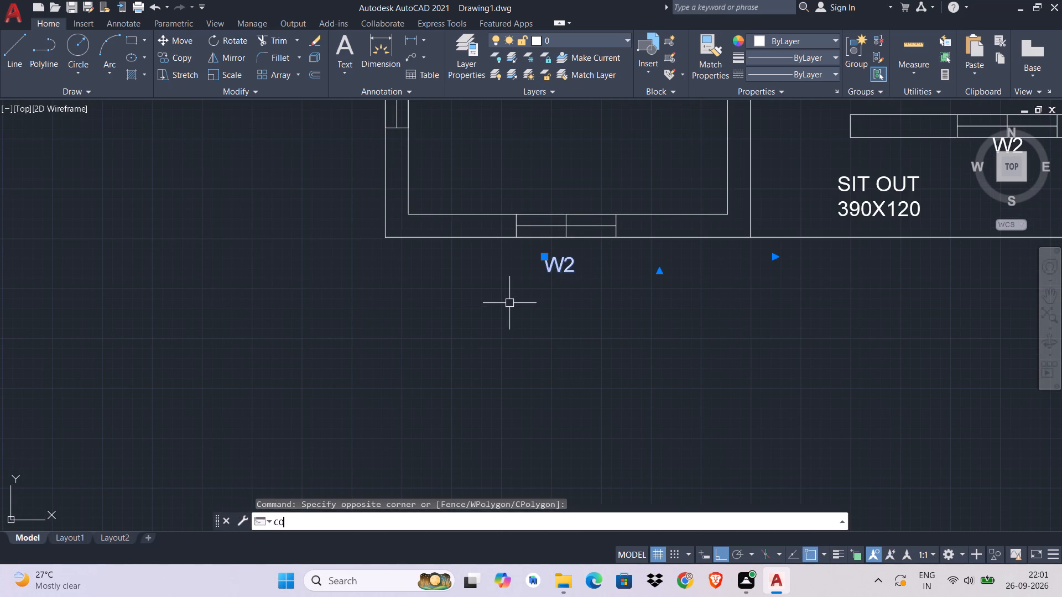
pyautogui.click(554, 276)
pyautogui.moveTo(554, 276); pyautogui.dragTo(543, 445, button='middle')
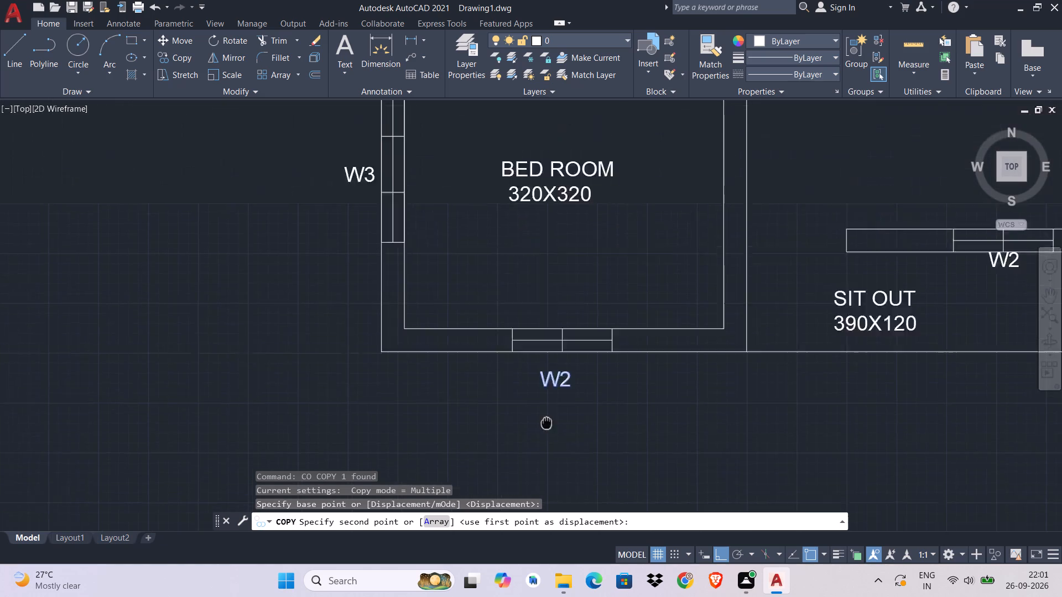
pyautogui.moveTo(543, 445); pyautogui.dragTo(540, 464, button='middle')
pyautogui.scroll(-2, 555, 390)
pyautogui.moveTo(559, 221); pyautogui.dragTo(530, 540, button='middle')
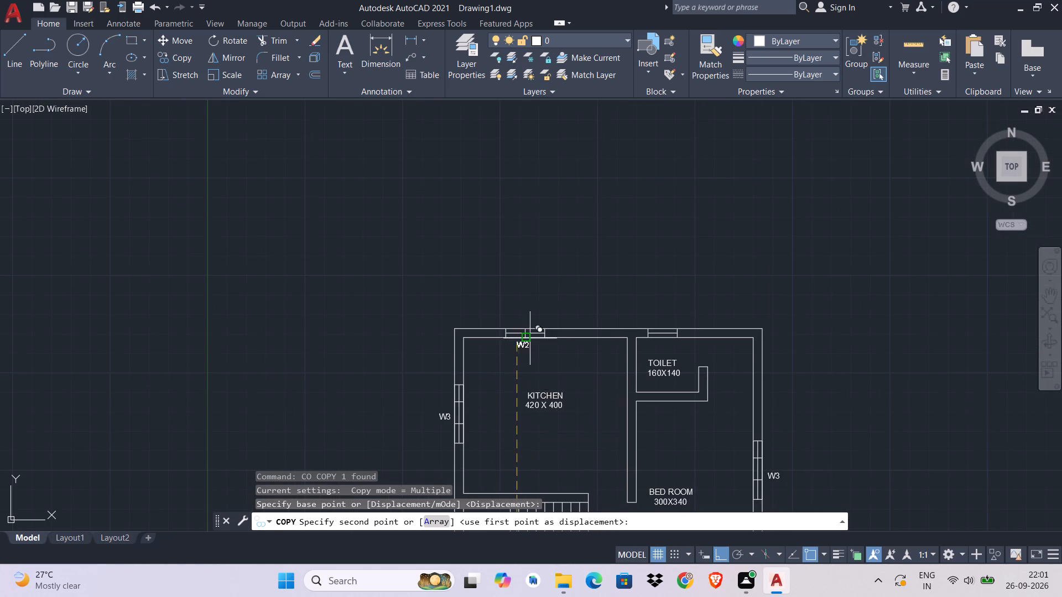
pyautogui.scroll(4, 530, 321)
pyautogui.click(517, 347)
# Place another copy of the W2 tag above the 160X140 toilet's north window, with Ortho off.
pyautogui.moveTo(596, 386); pyautogui.dragTo(267, 307, button='middle')
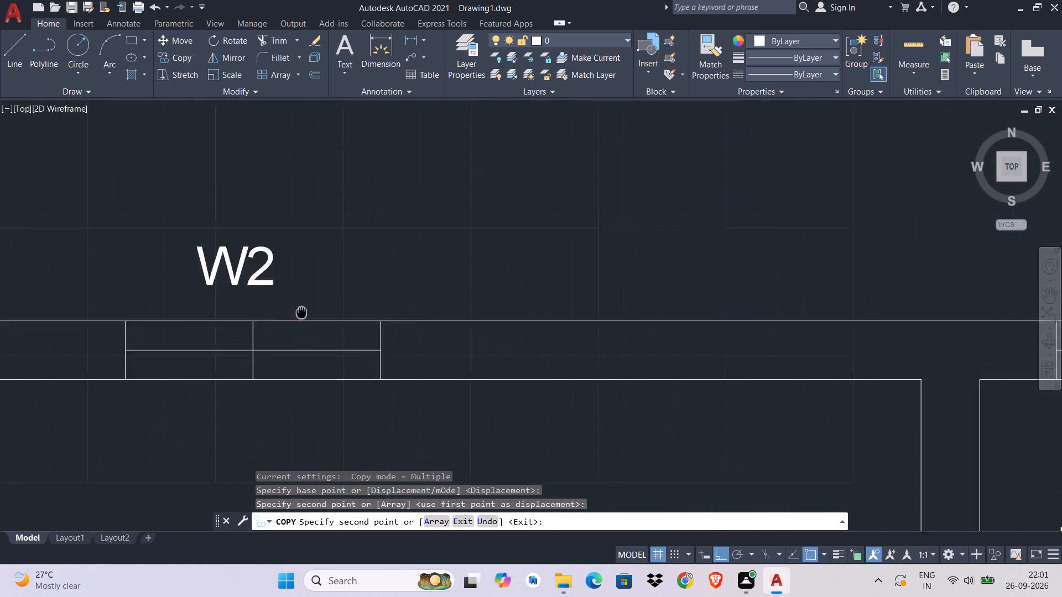
pyautogui.moveTo(267, 307); pyautogui.dragTo(236, 300, button='middle')
pyautogui.hotkey('ctrl', 'l')
pyautogui.scroll(1, 226, 343)
pyautogui.scroll(-2, 227, 343)
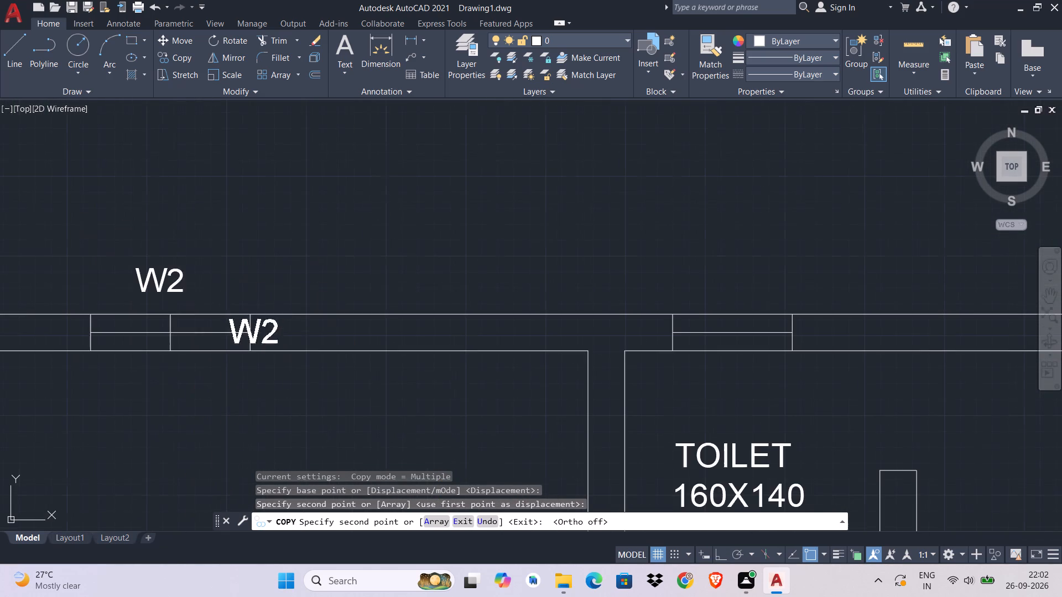
pyautogui.click(706, 305)
pyautogui.press('Escape')
pyautogui.press('Escape')
# Change the text of the tag above the 160X140 toilet's window to V.
pyautogui.doubleClick(728, 305)
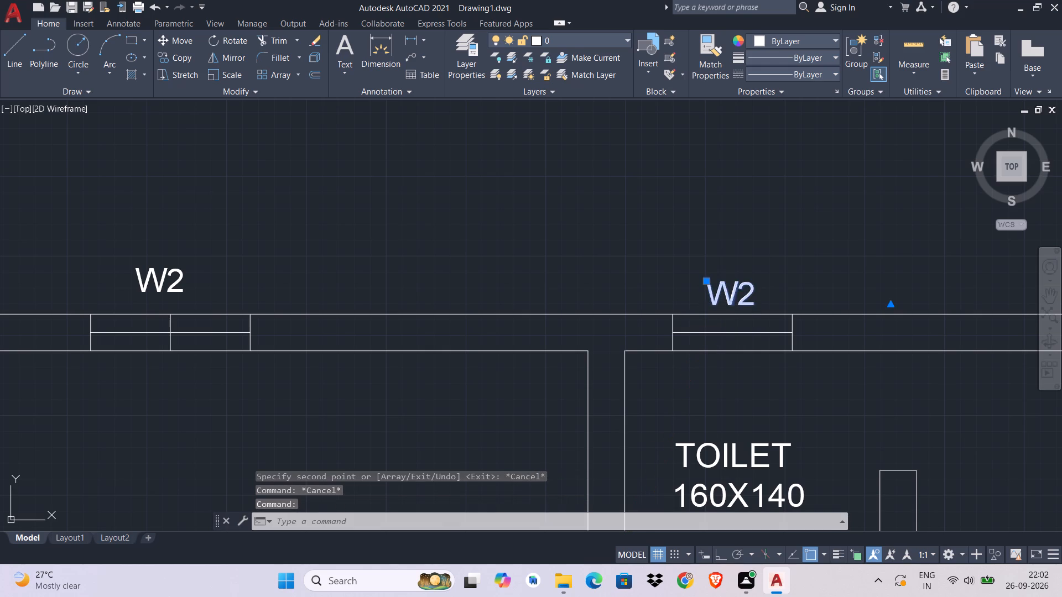
pyautogui.moveTo(753, 302); pyautogui.dragTo(690, 306)
pyautogui.press('BackSpace')
pyautogui.press('v')
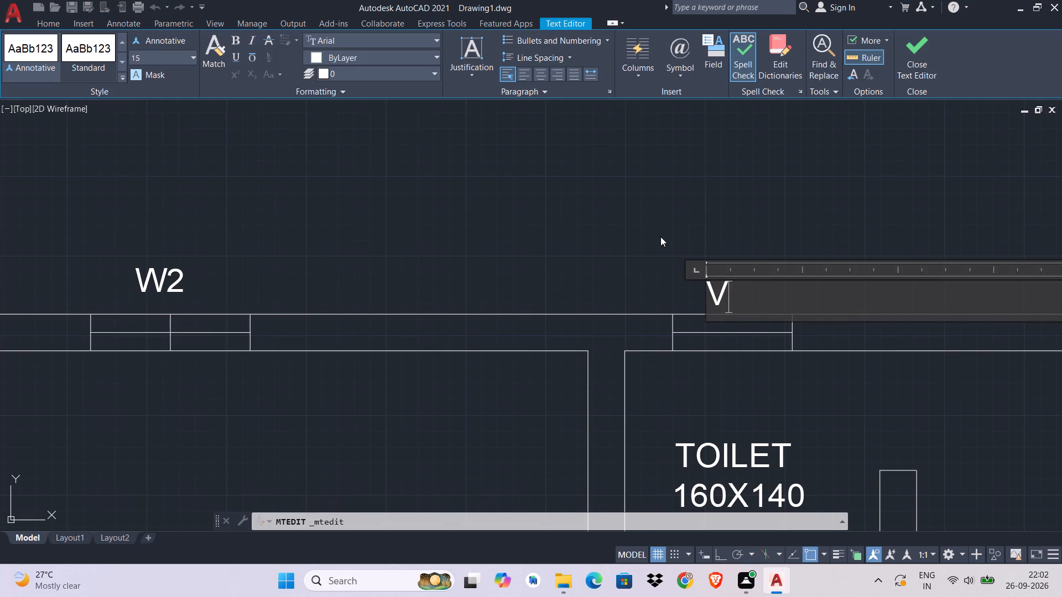
pyautogui.click(923, 57)
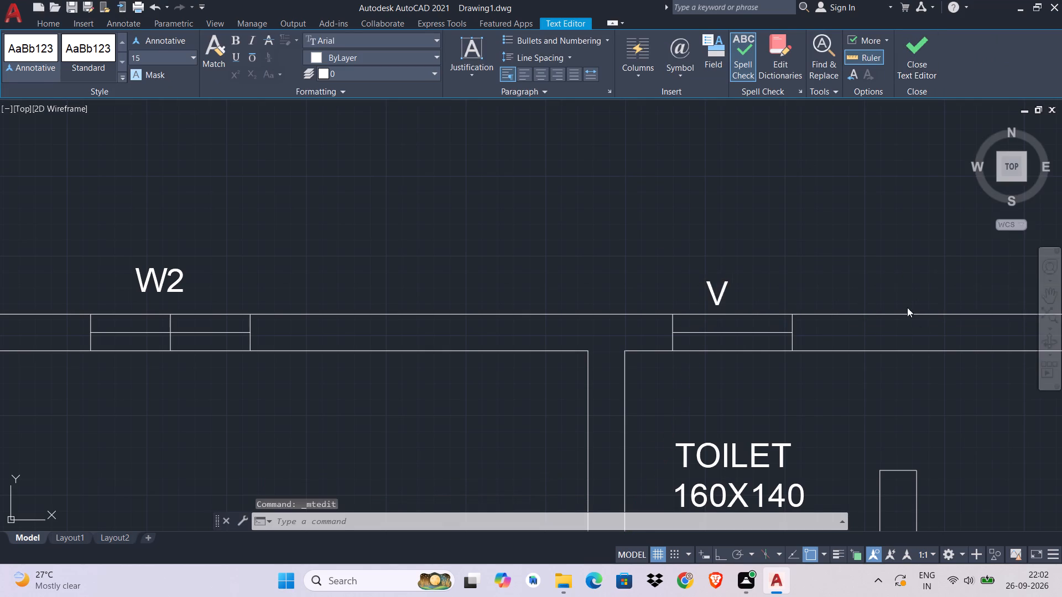
# Copy the V tag to just outside the west outer wall beside the 120X200 toilet.
pyautogui.scroll(-1, 915, 322)
pyautogui.moveTo(921, 321); pyautogui.dragTo(855, 225, button='middle')
pyautogui.click(727, 203)
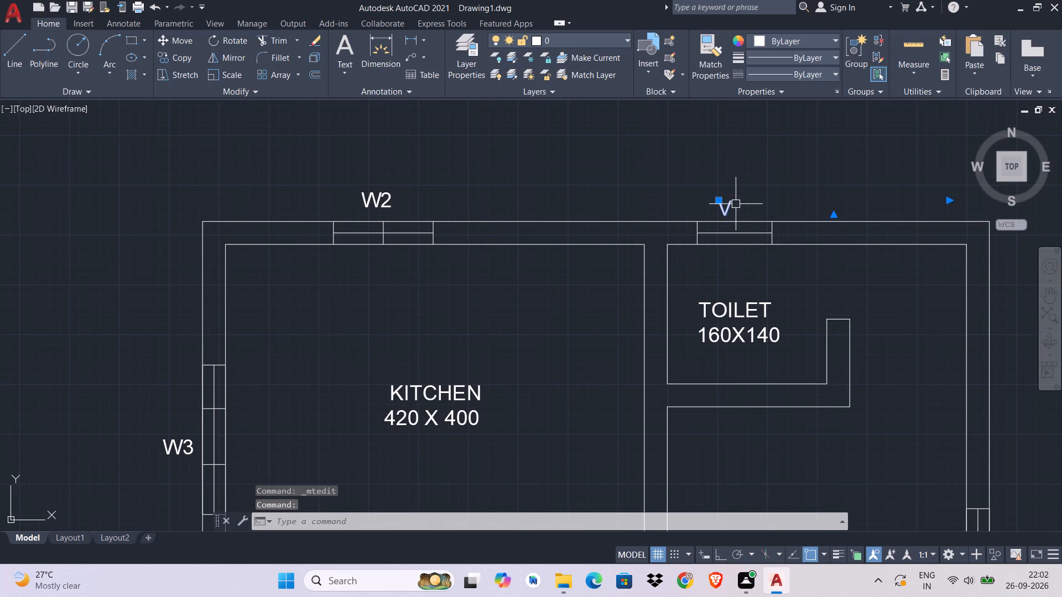
pyautogui.press('c')
pyautogui.press('o')
pyautogui.press('space')
pyautogui.click(726, 219)
pyautogui.moveTo(957, 317); pyautogui.dragTo(905, 305, button='middle')
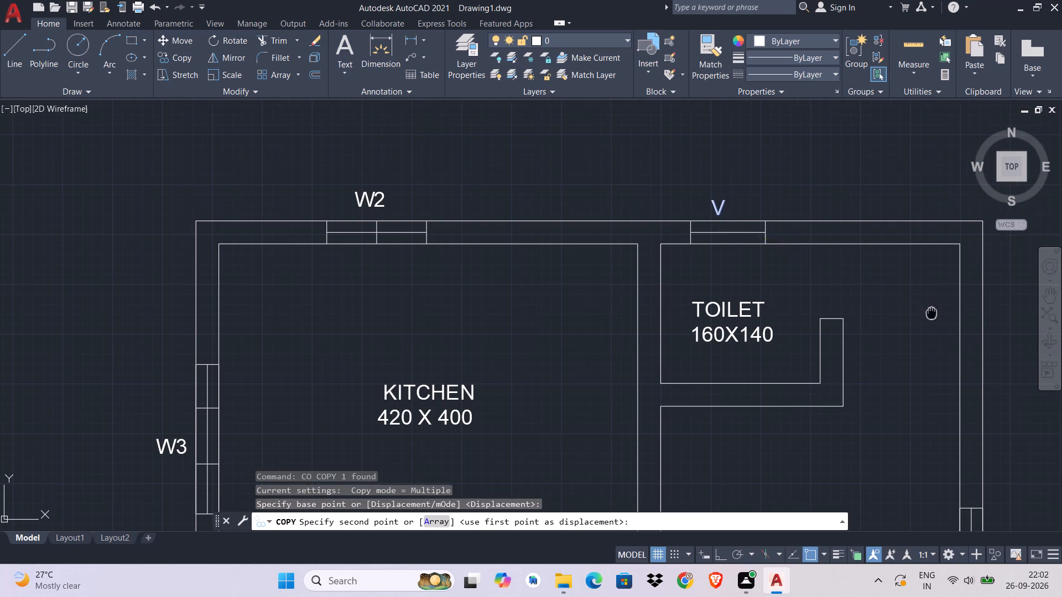
pyautogui.moveTo(905, 305); pyautogui.dragTo(739, 150, button='middle')
pyautogui.moveTo(833, 430); pyautogui.dragTo(759, 156, button='middle')
pyautogui.scroll(-2, 759, 156)
pyautogui.moveTo(782, 373); pyautogui.dragTo(868, 194, button='middle')
pyautogui.moveTo(631, 304); pyautogui.dragTo(741, 498, button='middle')
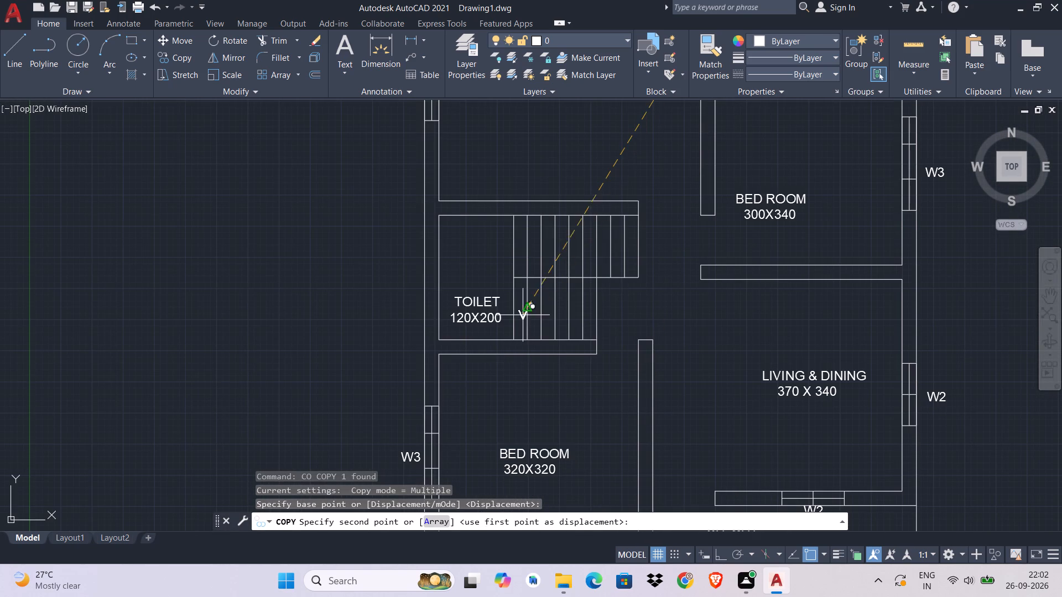
pyautogui.click(410, 286)
pyautogui.scroll(-3, 534, 326)
pyautogui.moveTo(534, 327); pyautogui.dragTo(554, 367, button='middle')
pyautogui.press('Escape')
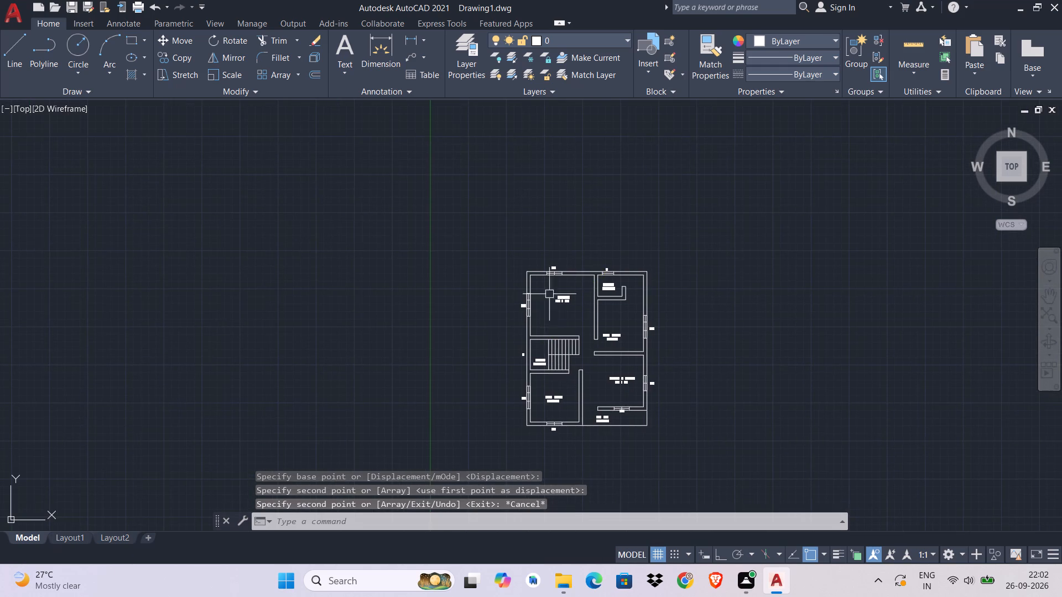
# Copy the 160X140 toilet's window by its upper-left corner into the empty space west of the 120X200 toilet.
pyautogui.scroll(3, 622, 279)
pyautogui.scroll(4, 564, 252)
pyautogui.moveTo(756, 233); pyautogui.dragTo(748, 235)
pyautogui.click(438, 300)
pyautogui.click(470, 233)
pyautogui.click(413, 260)
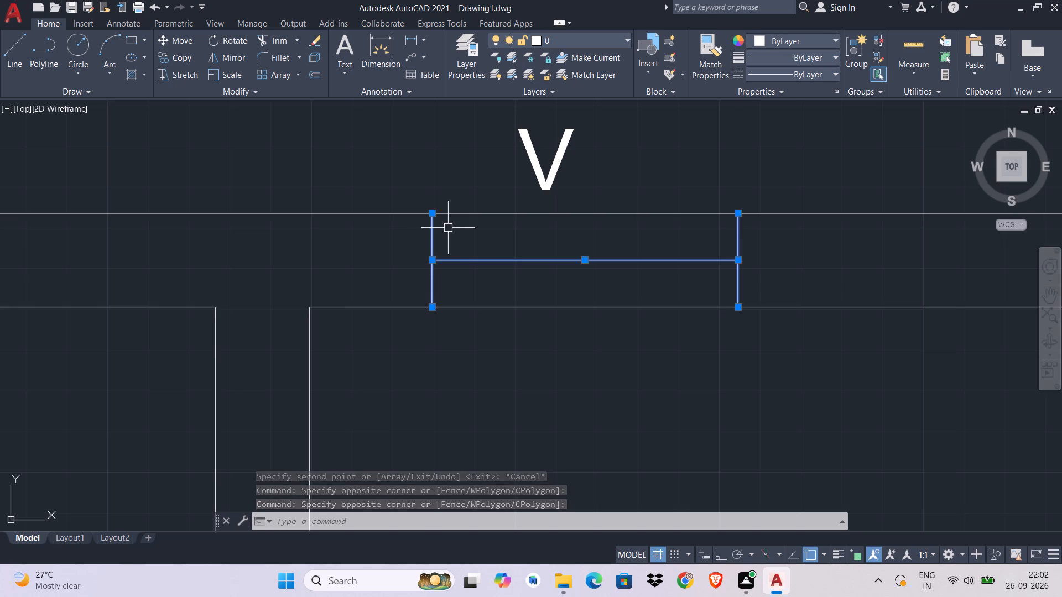
pyautogui.write('CO')
pyautogui.press('space')
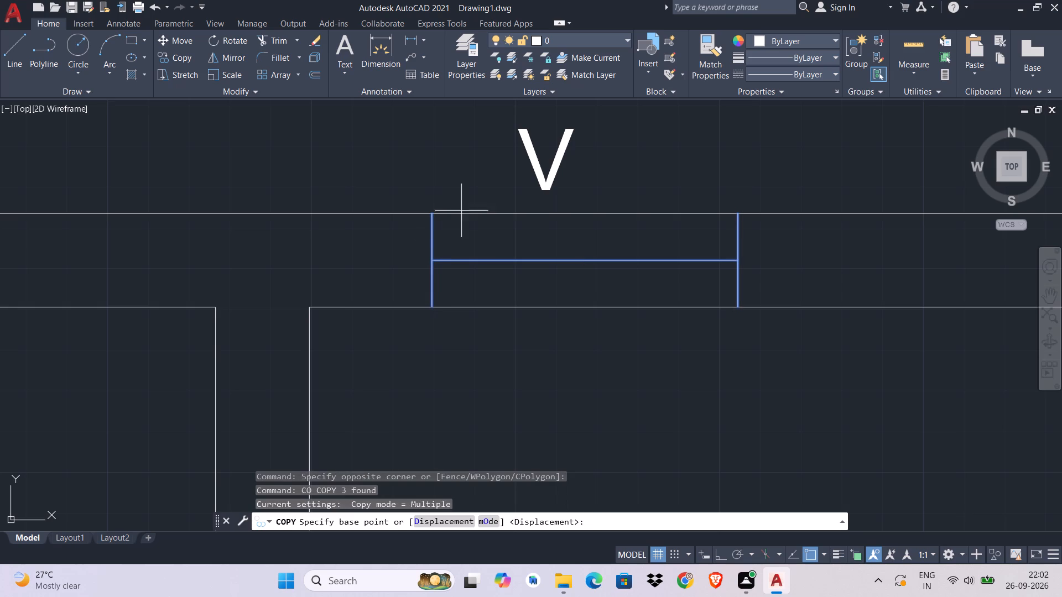
pyautogui.click(425, 213)
pyautogui.scroll(-6, 419, 226)
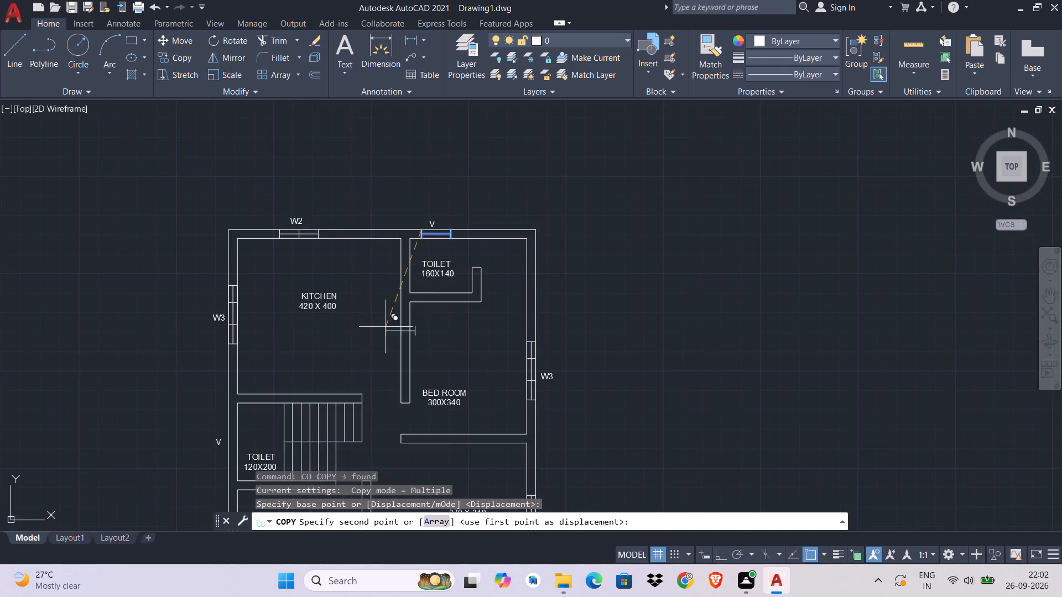
pyautogui.moveTo(388, 326); pyautogui.dragTo(766, 211, button='middle')
pyautogui.scroll(3, 608, 339)
pyautogui.click(329, 223)
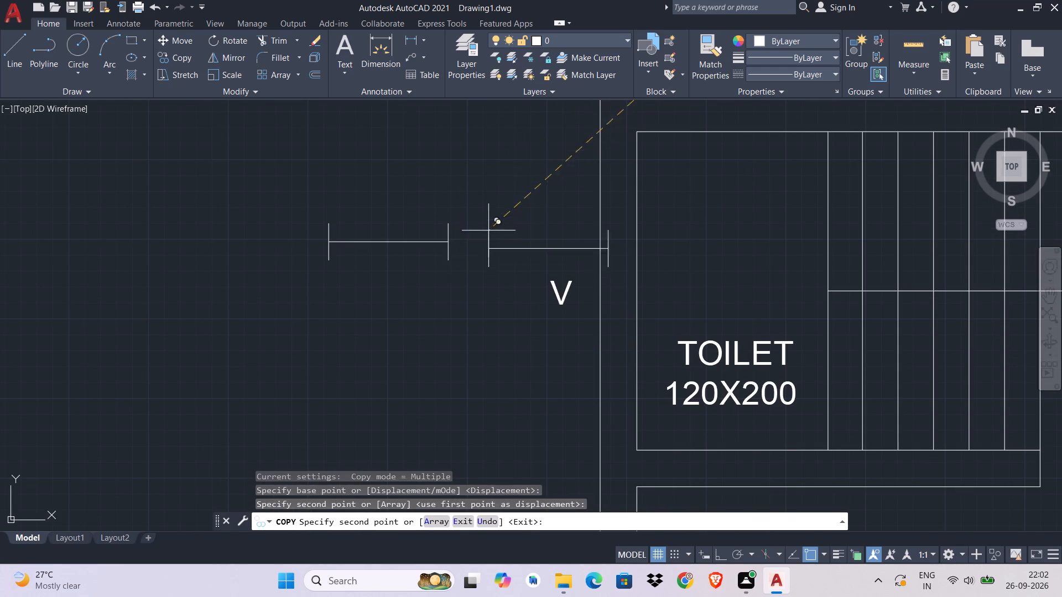
pyautogui.press('Escape')
# Rotate the copied window 270° about its upper-right corner, with Ortho on, so it stands vertically.
pyautogui.click(481, 206)
pyautogui.click(176, 308)
pyautogui.press('r')
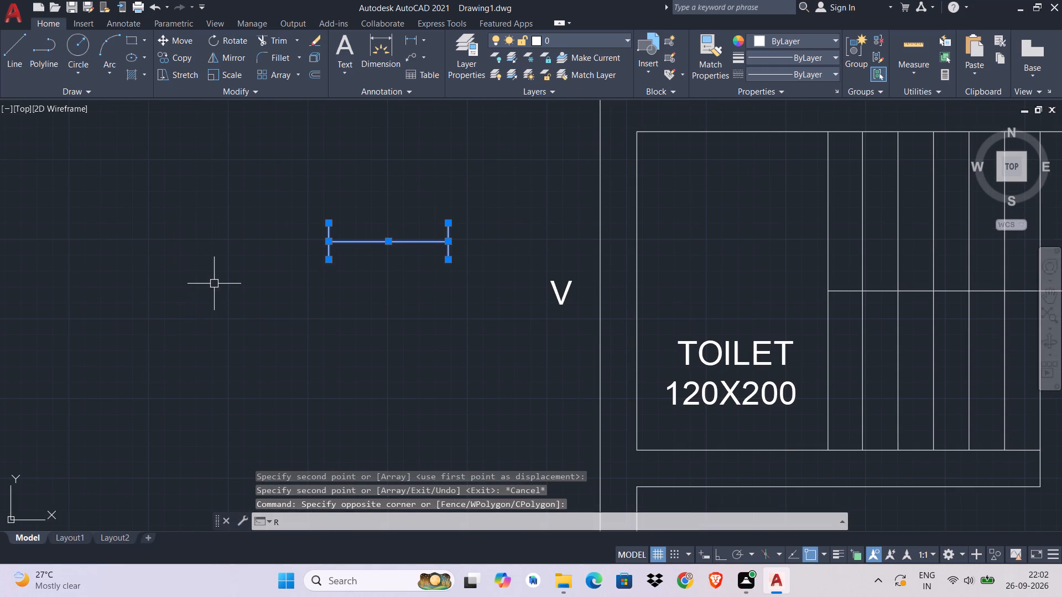
pyautogui.write('O')
pyautogui.press('space')
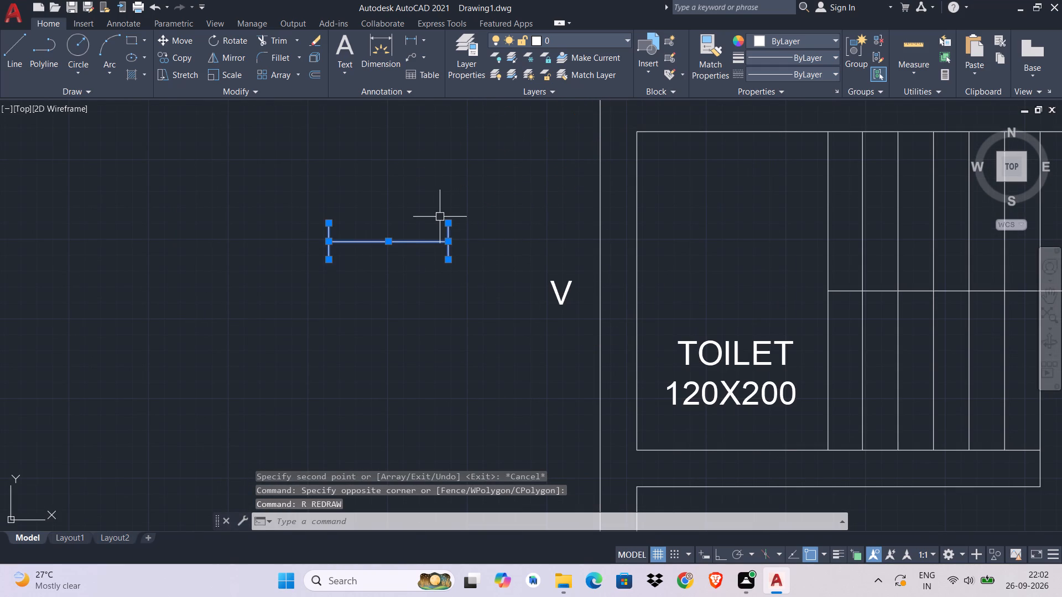
pyautogui.write('RO')
pyautogui.press('space')
pyautogui.click(446, 226)
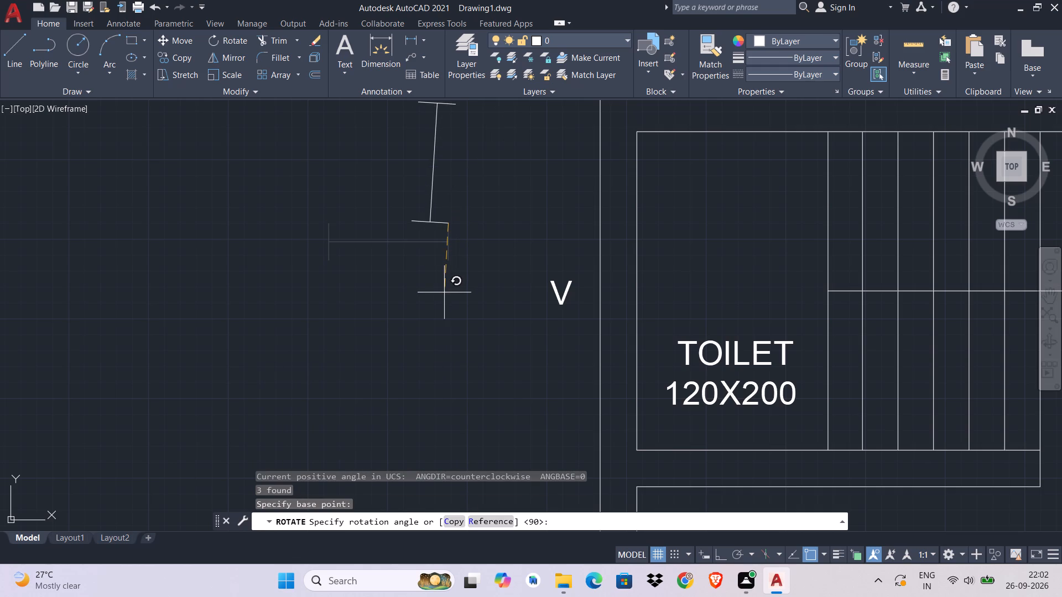
pyautogui.hotkey('ctrl', 'l')
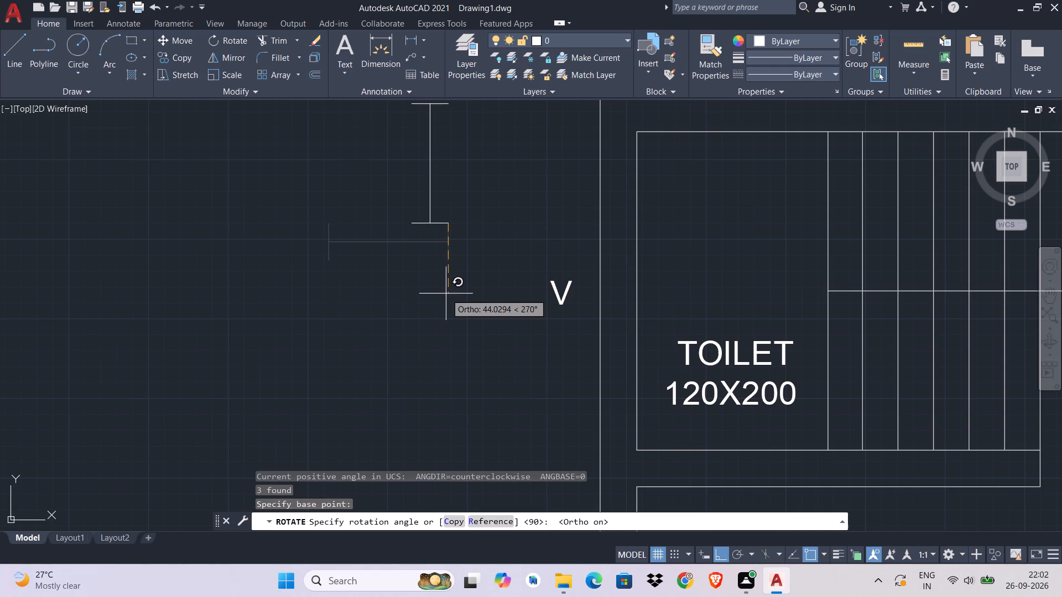
pyautogui.click(446, 294)
# Copy the rotated window by its upper-left corner onto the west outer wall of the 120X200 toilet, next to the V tag.
pyautogui.scroll(-1, 483, 228)
pyautogui.moveTo(483, 228); pyautogui.dragTo(474, 250, button='middle')
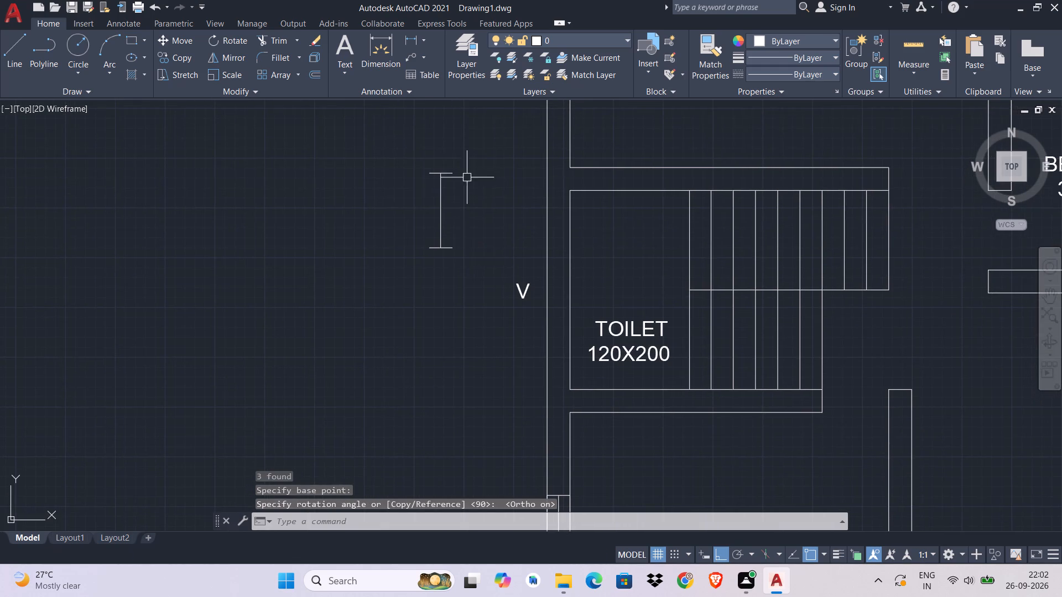
pyautogui.click(463, 157)
pyautogui.click(346, 306)
pyautogui.press('c')
pyautogui.press('o')
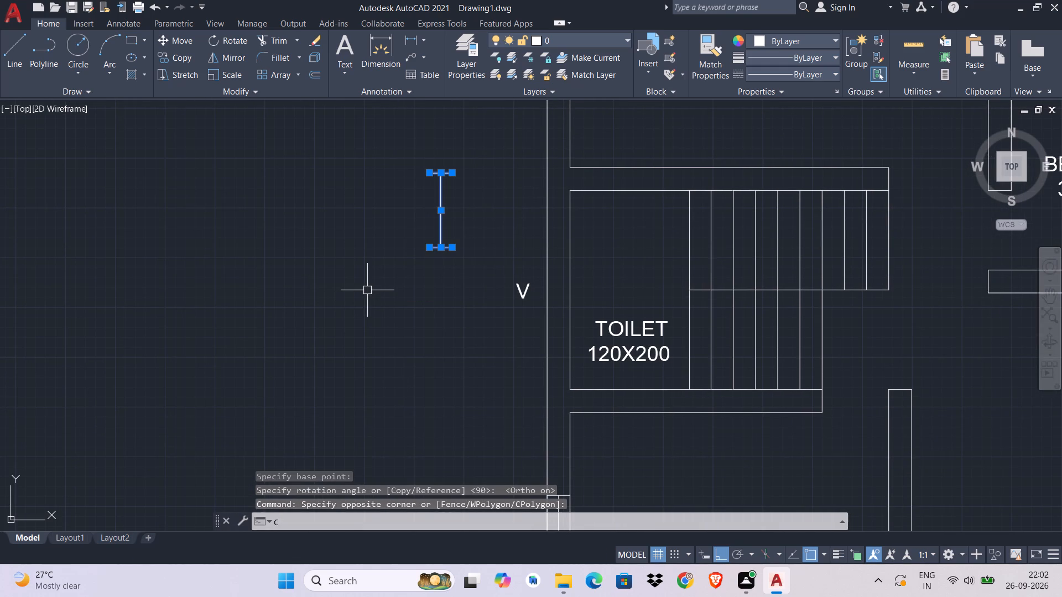
pyautogui.press('space')
pyautogui.click(429, 172)
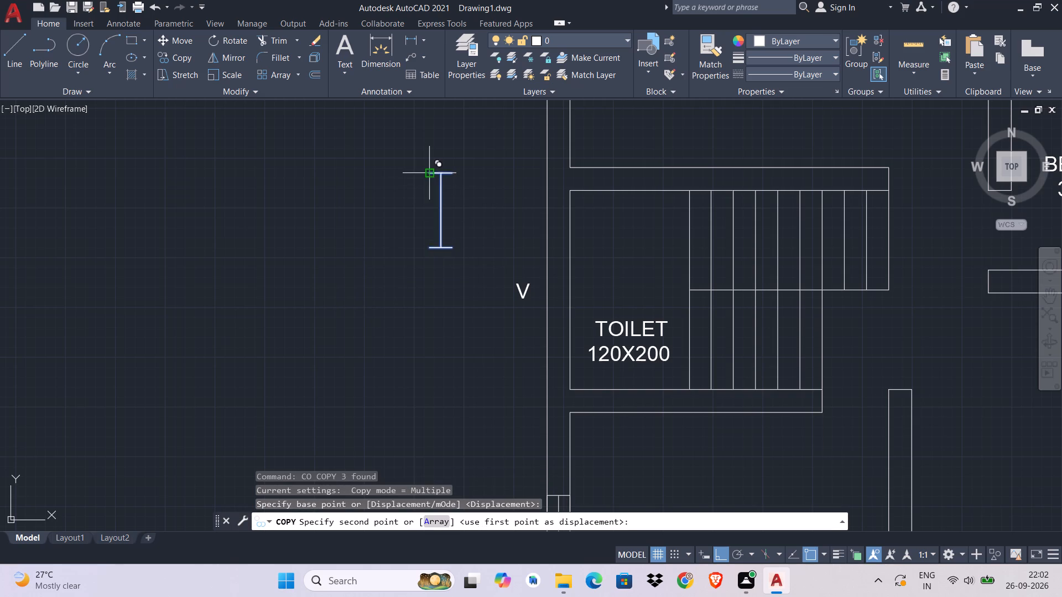
pyautogui.hotkey('ctrl', 'l')
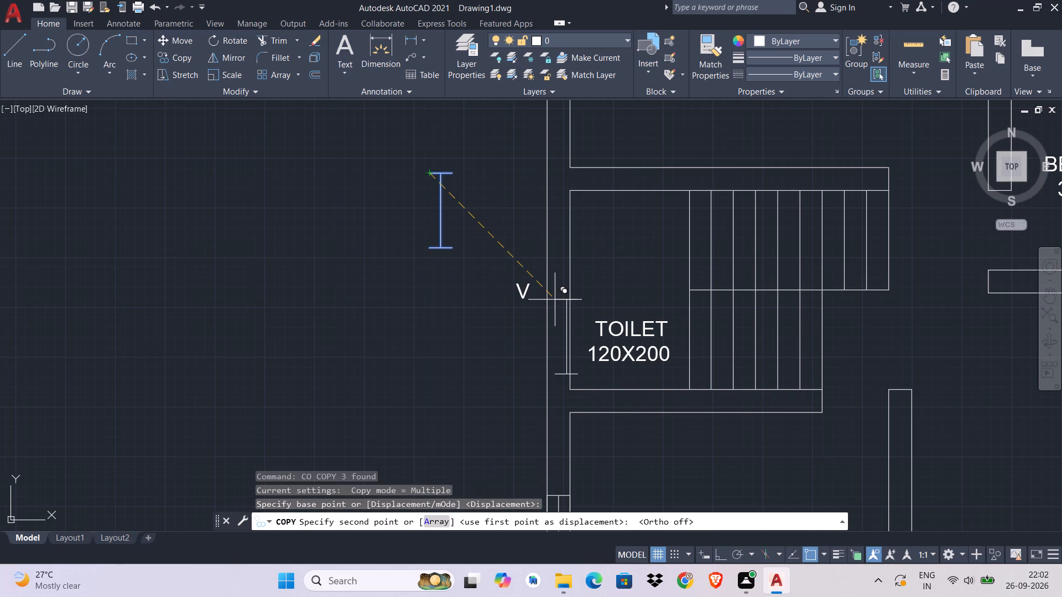
pyautogui.click(546, 248)
pyautogui.scroll(-1, 669, 333)
pyautogui.moveTo(665, 320); pyautogui.dragTo(539, 226, button='middle')
pyautogui.press('Escape')
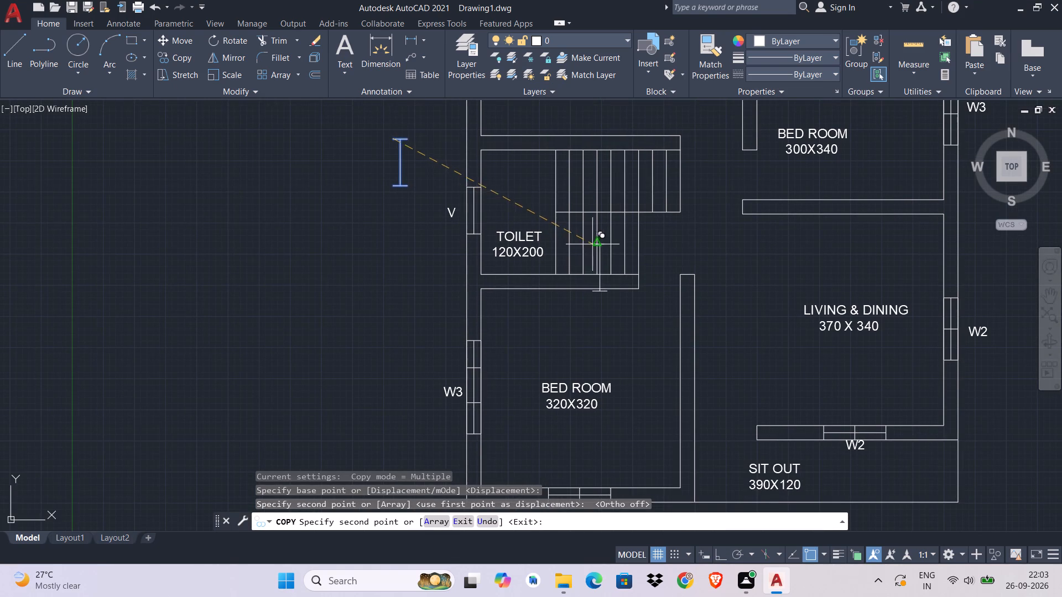
pyautogui.press('Escape')
pyautogui.press('Escape')
pyautogui.press('Escape')
# Delete the spare rotated window standing outside the plan, west of the 120X200 toilet.
pyautogui.click(436, 158)
pyautogui.click(292, 201)
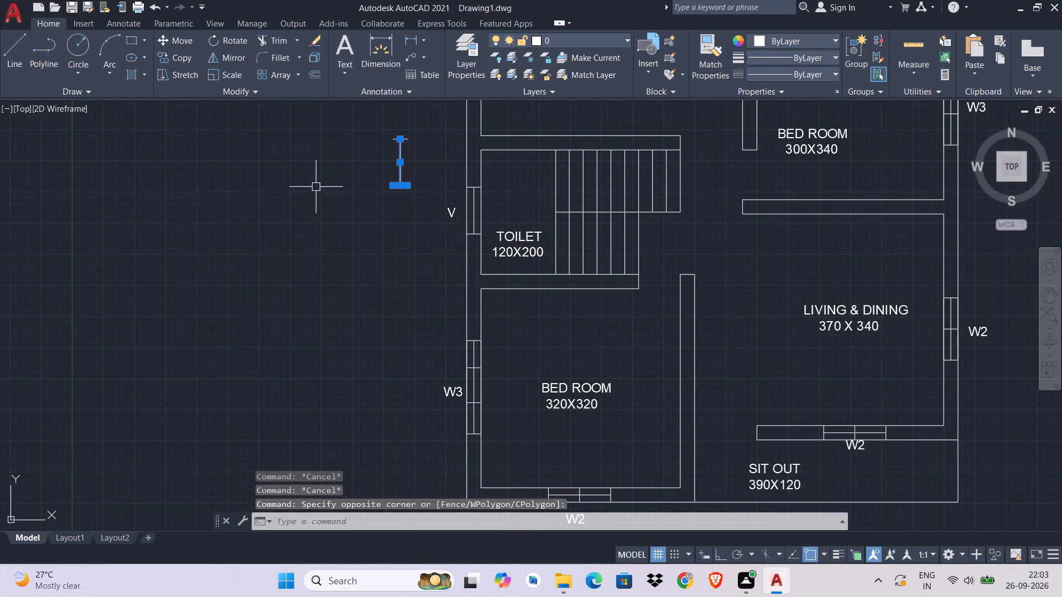
pyautogui.click(421, 133)
pyautogui.click(310, 186)
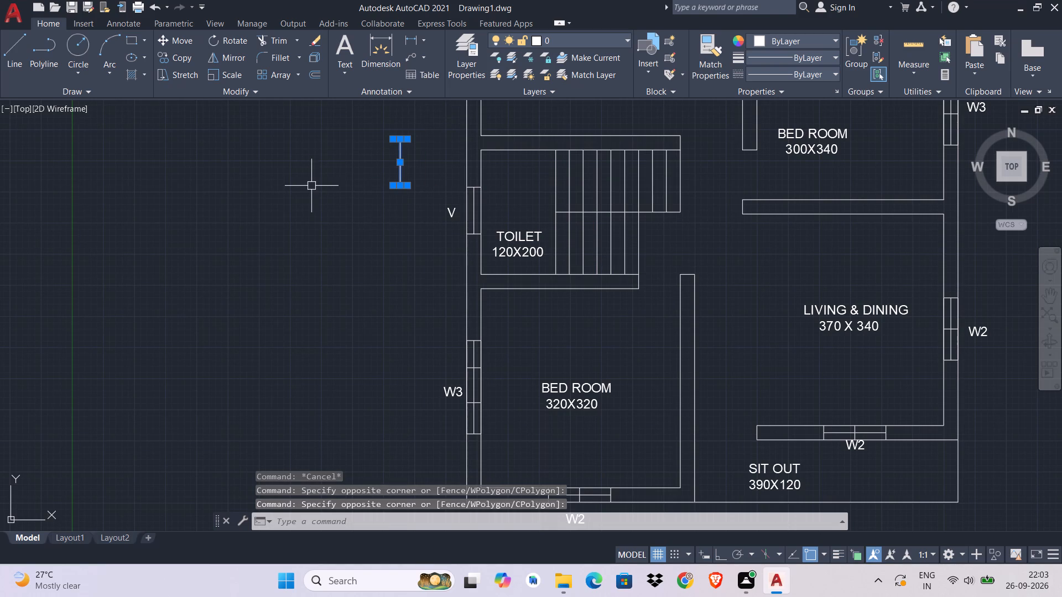
pyautogui.press('Delete')
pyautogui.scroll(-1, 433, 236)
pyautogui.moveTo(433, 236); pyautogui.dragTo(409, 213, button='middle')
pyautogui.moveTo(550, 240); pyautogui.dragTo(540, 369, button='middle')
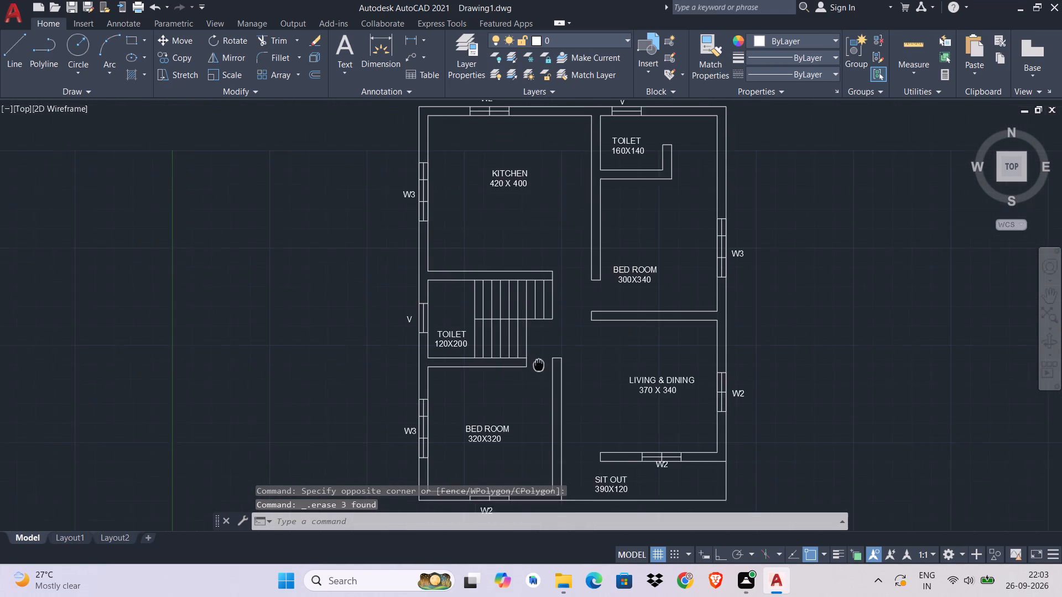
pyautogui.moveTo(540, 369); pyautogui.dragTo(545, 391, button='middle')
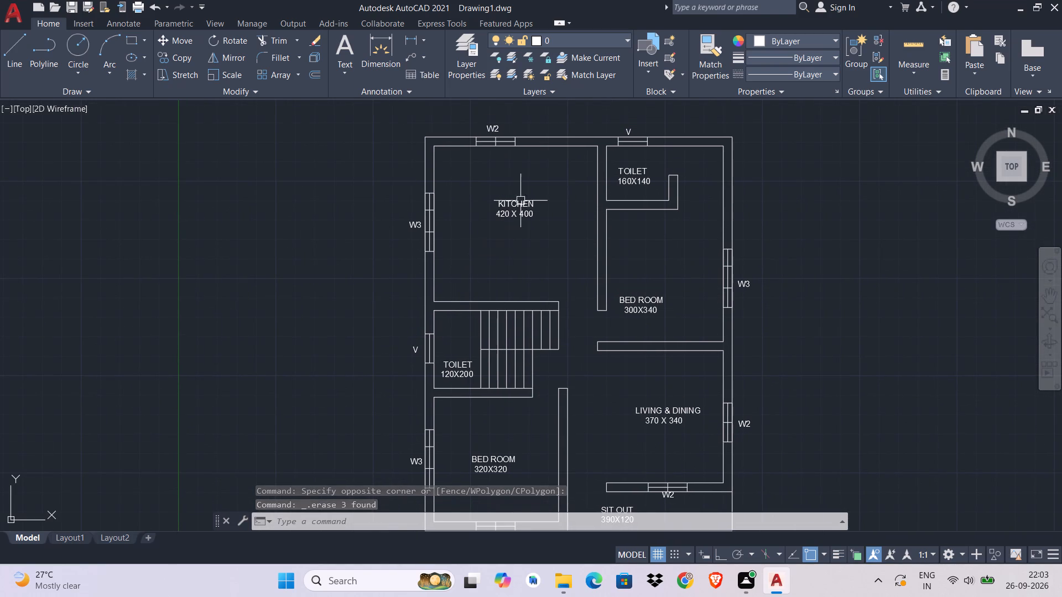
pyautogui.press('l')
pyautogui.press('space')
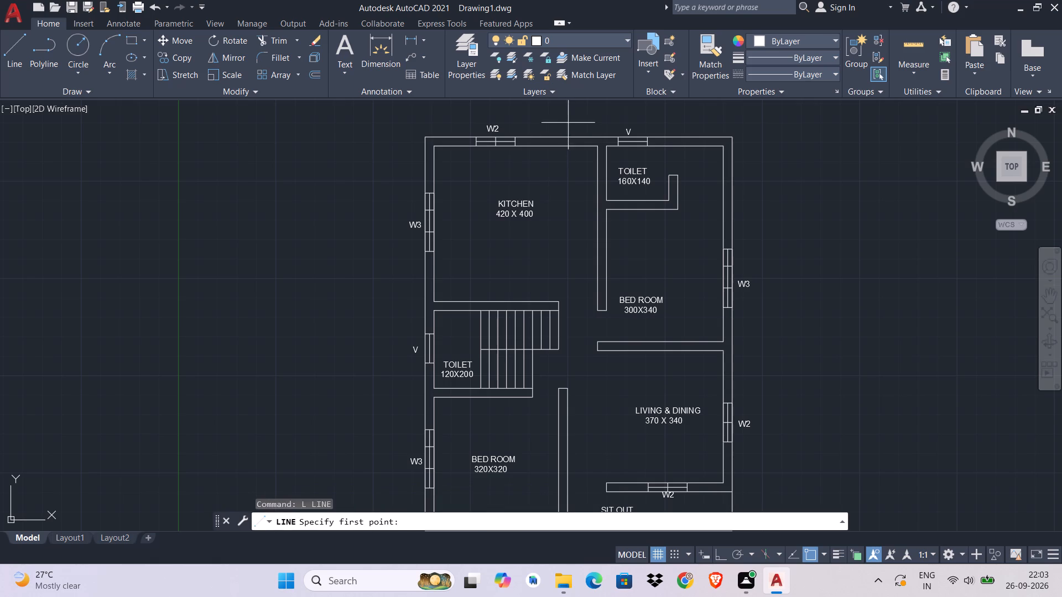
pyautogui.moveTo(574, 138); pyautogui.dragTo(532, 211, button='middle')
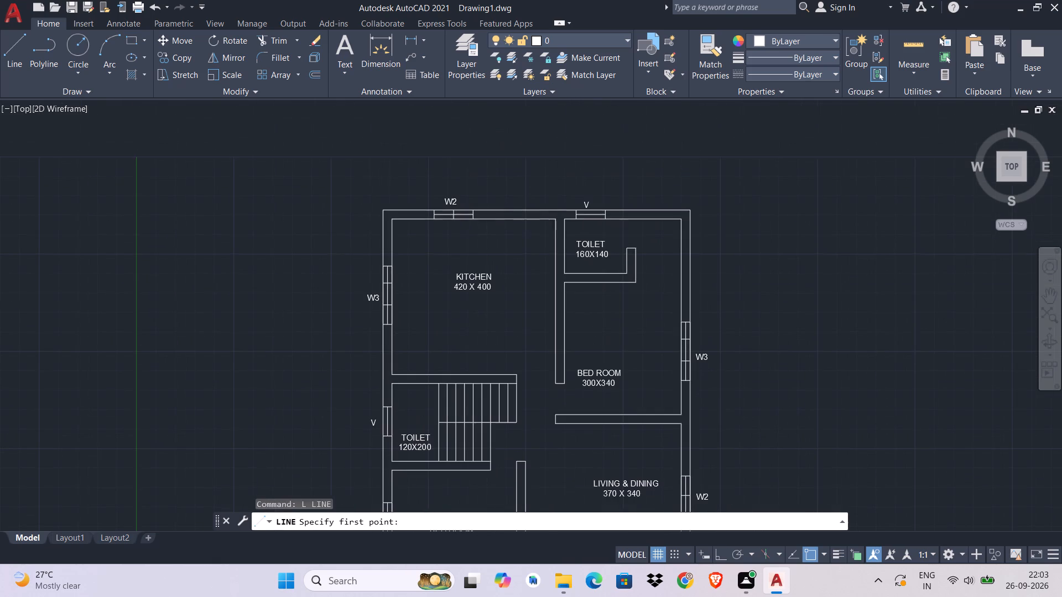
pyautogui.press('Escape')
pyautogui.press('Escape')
# Extend the kitchen's east wall line north to the outer wall line.
pyautogui.scroll(2, 557, 214)
pyautogui.write('EX')
pyautogui.press('space')
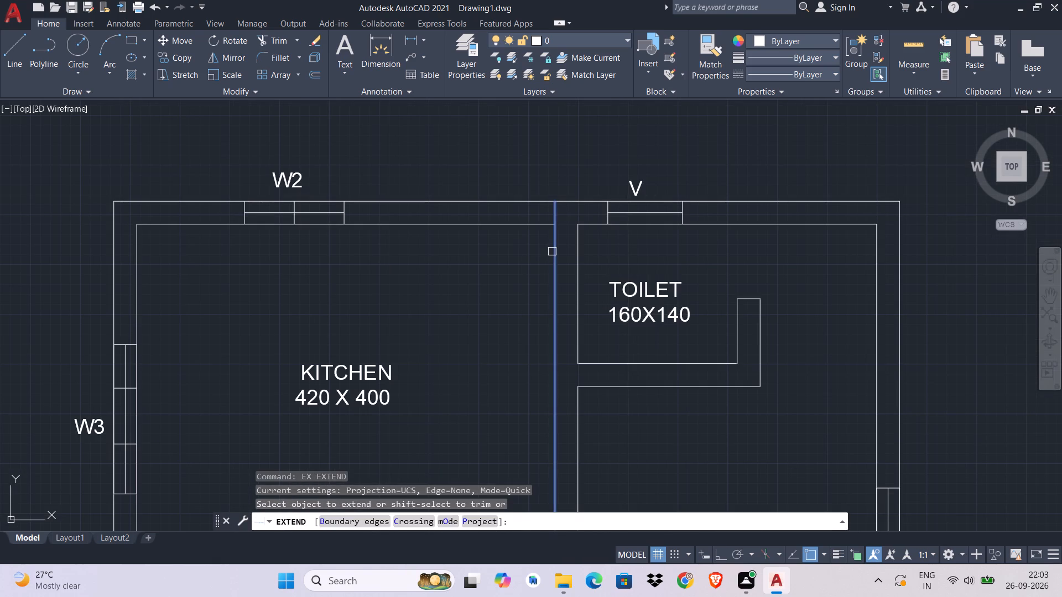
pyautogui.click(552, 251)
pyautogui.press('Escape')
pyautogui.press('Escape')
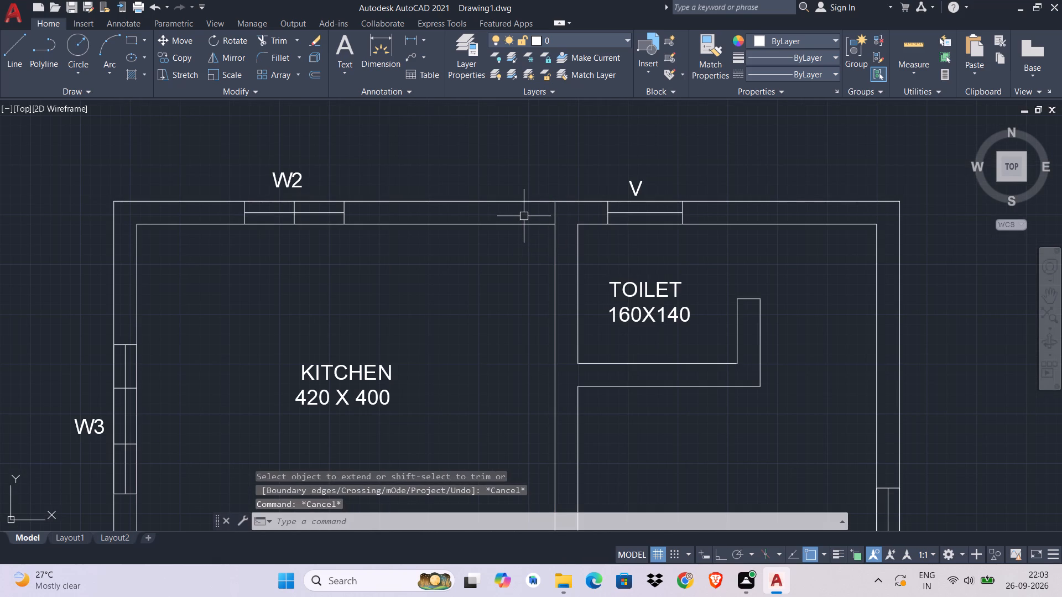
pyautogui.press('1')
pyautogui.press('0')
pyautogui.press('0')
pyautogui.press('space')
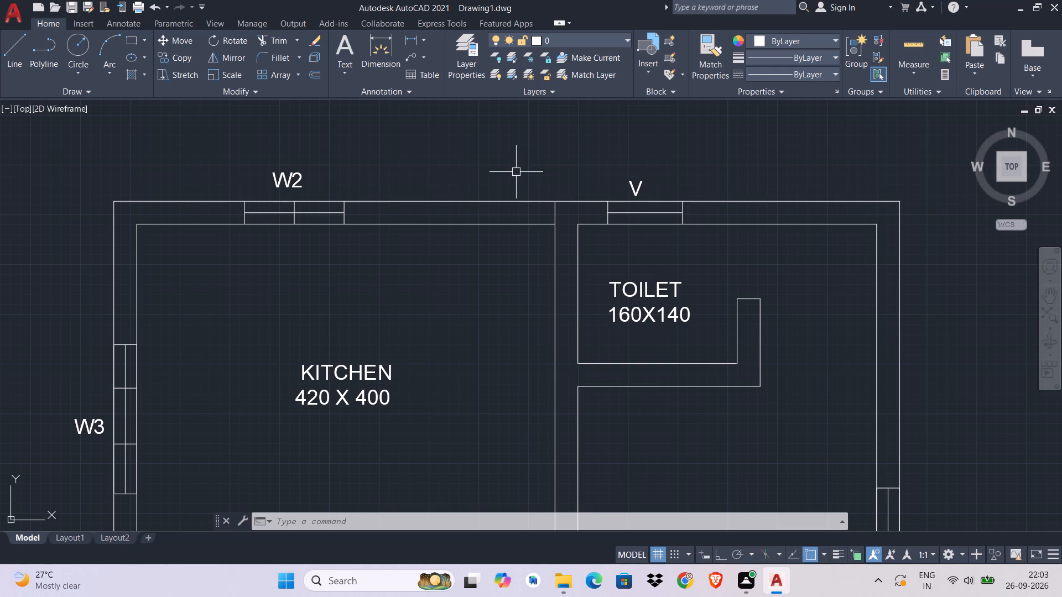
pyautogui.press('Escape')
# Offset the kitchen's east wall line 100 to the west, into the kitchen.
pyautogui.press('o')
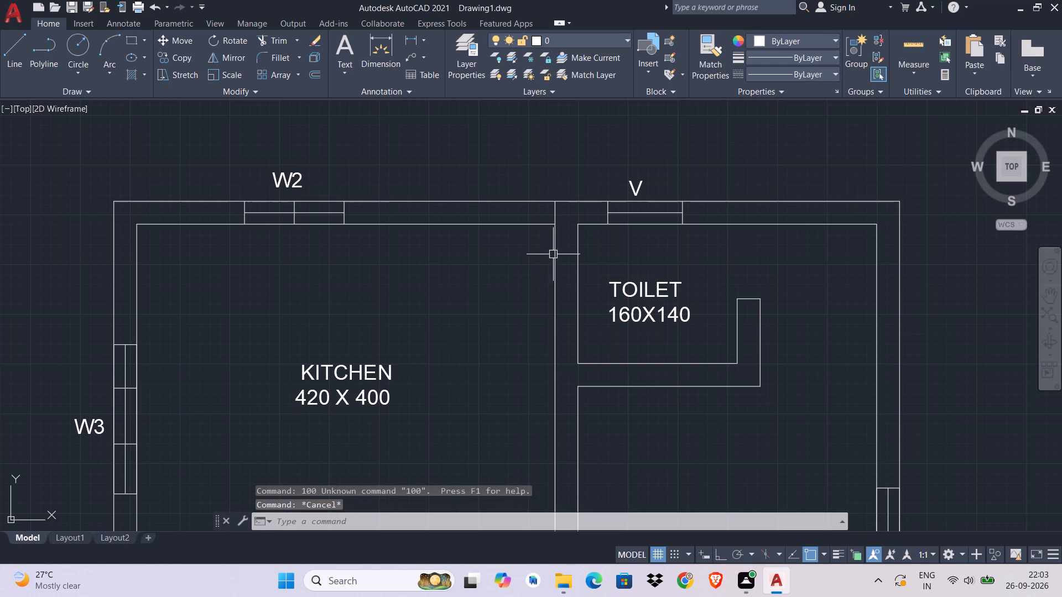
pyautogui.press('space')
pyautogui.press('1')
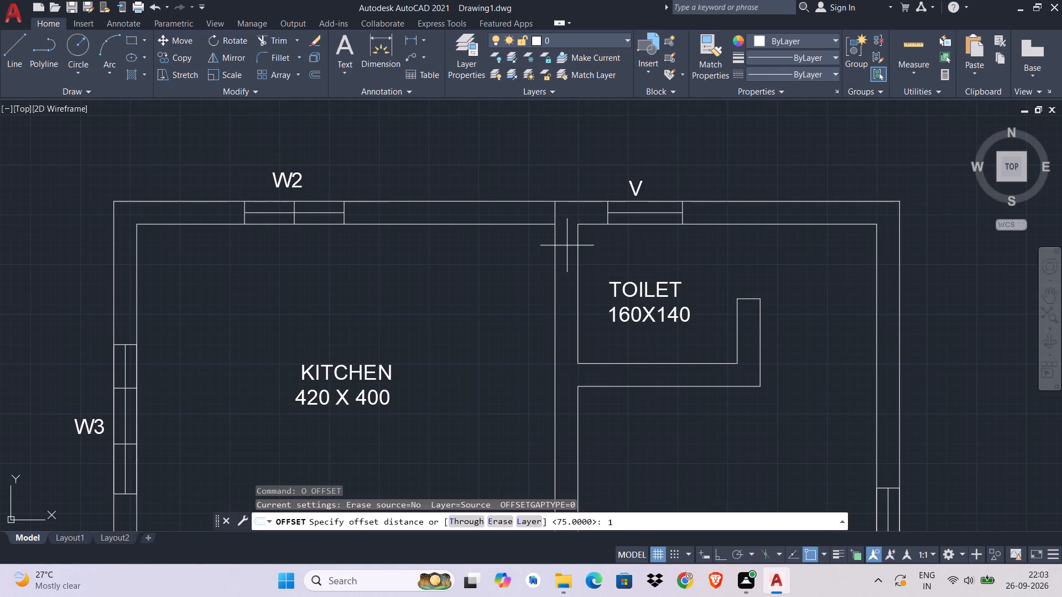
pyautogui.write('00')
pyautogui.press('space')
pyautogui.click(555, 280)
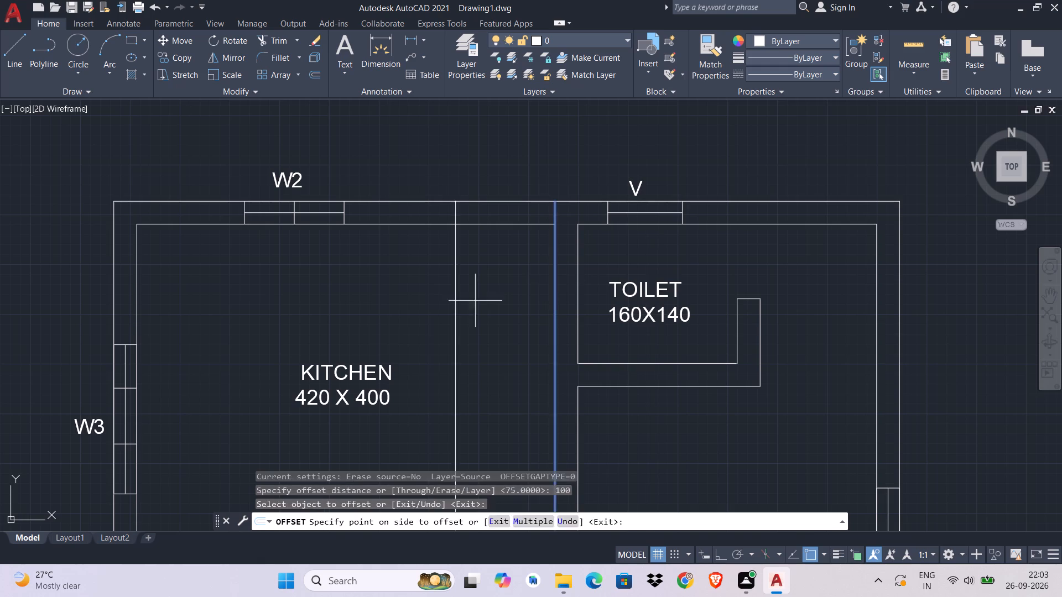
pyautogui.click(423, 311)
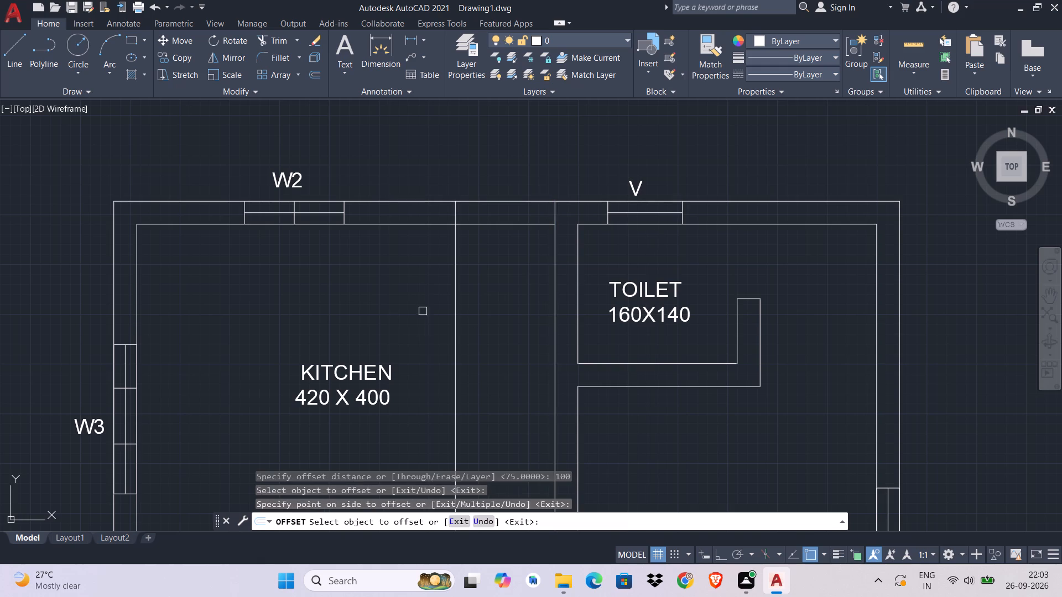
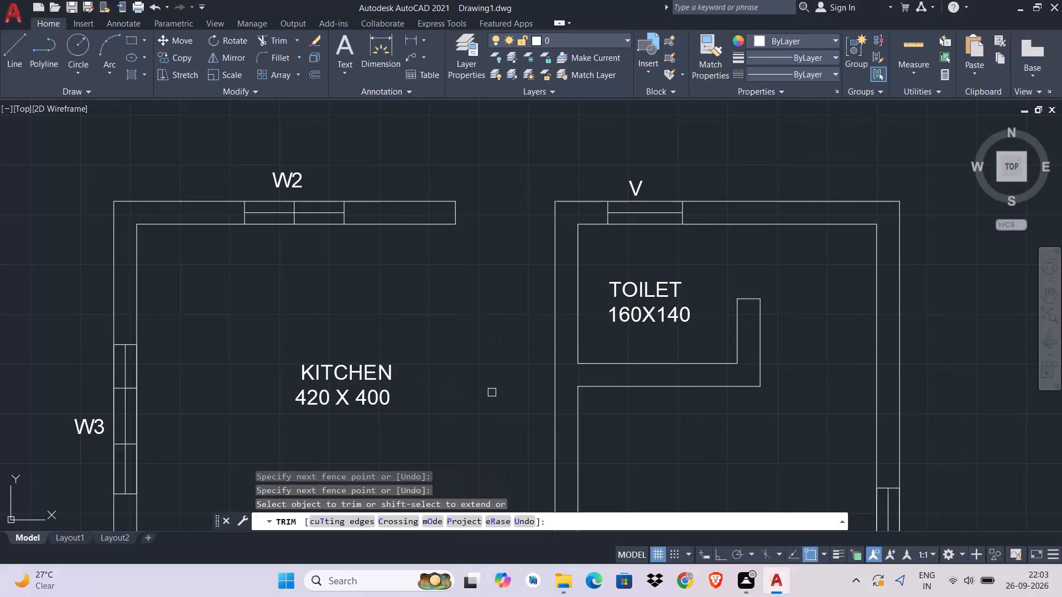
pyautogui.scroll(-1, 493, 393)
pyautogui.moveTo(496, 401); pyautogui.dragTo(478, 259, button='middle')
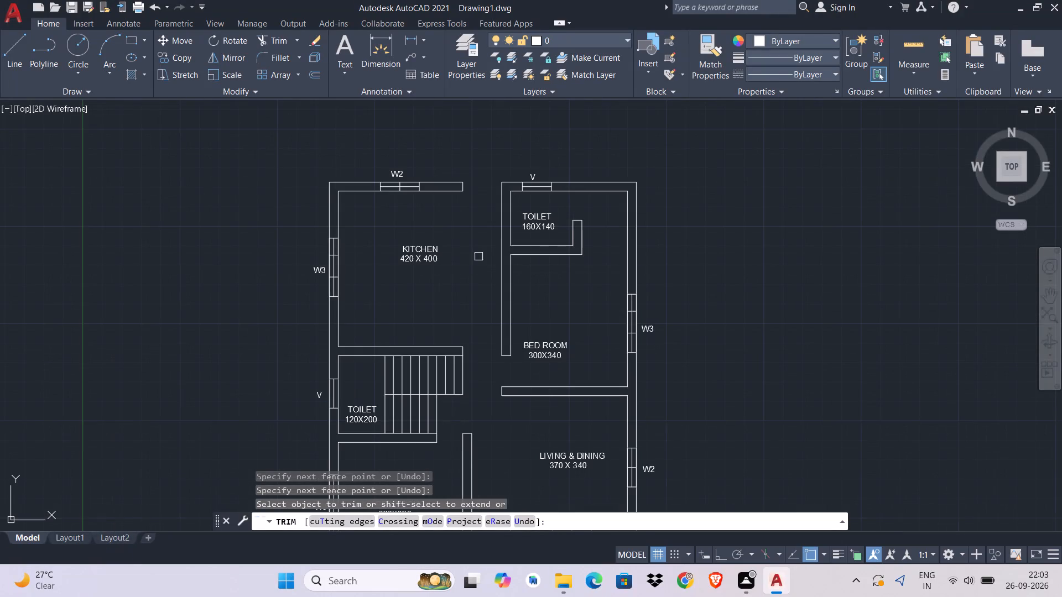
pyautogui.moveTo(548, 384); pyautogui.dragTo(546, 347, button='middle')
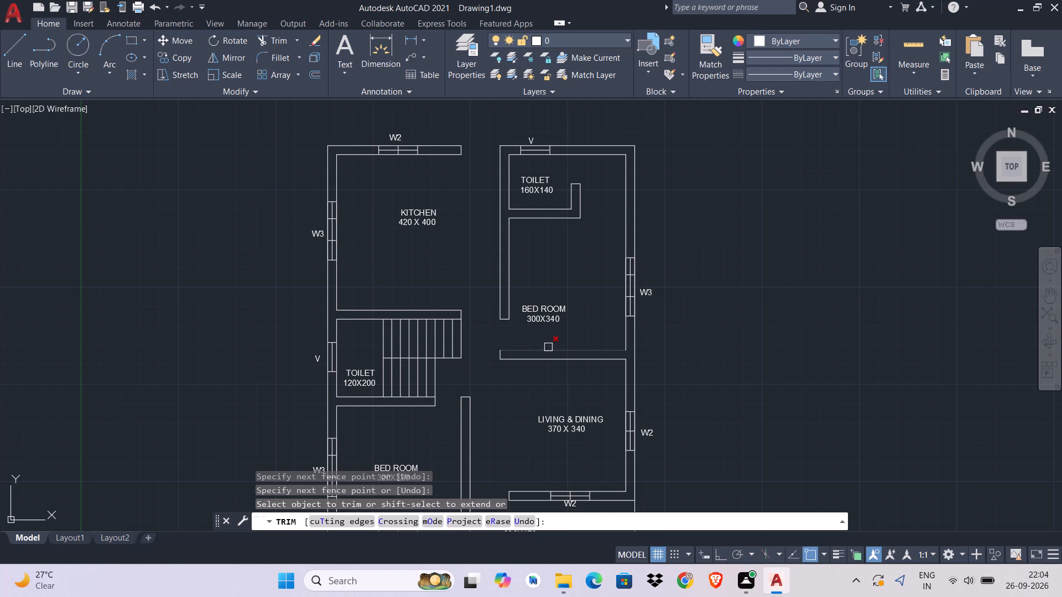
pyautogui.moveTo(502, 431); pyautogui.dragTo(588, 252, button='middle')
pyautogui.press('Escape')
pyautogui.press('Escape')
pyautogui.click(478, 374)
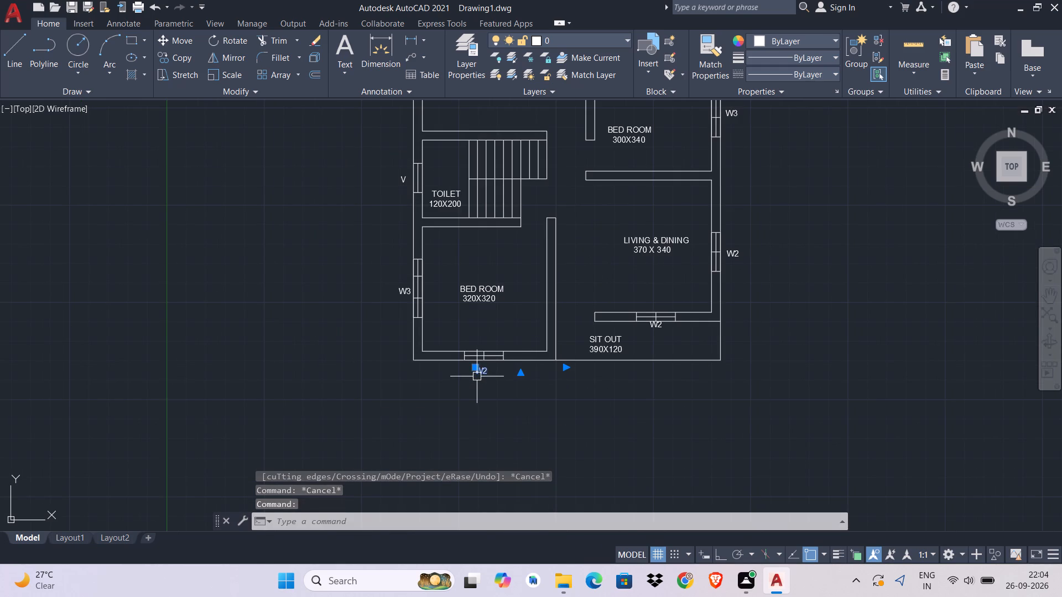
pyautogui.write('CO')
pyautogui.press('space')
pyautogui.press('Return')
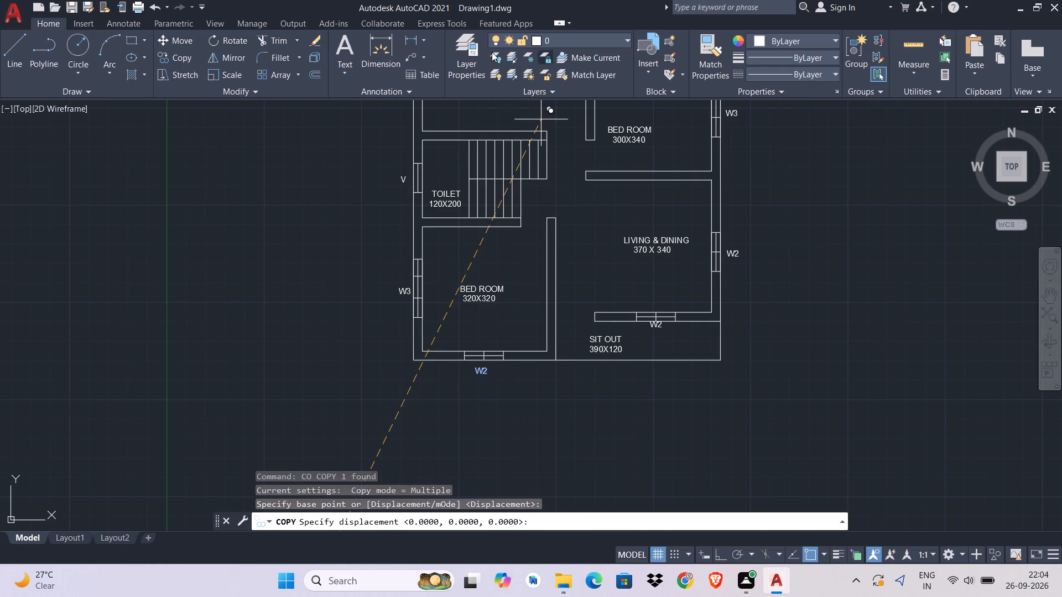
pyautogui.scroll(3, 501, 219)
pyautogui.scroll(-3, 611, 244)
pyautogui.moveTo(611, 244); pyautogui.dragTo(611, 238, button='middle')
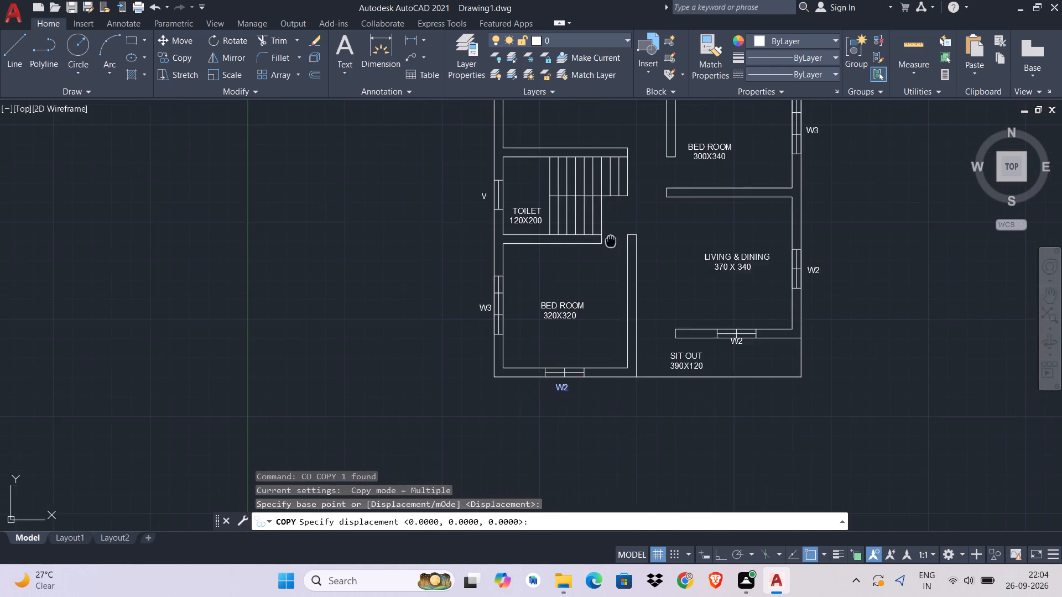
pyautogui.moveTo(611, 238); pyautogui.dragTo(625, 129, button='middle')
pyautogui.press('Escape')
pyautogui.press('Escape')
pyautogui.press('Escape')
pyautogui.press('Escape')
# Copy the W2 tag from below the 320X320 bedroom's south window into the door gap at that bedroom's north-east corner.
pyautogui.press('c')
pyautogui.press('o')
pyautogui.press('space')
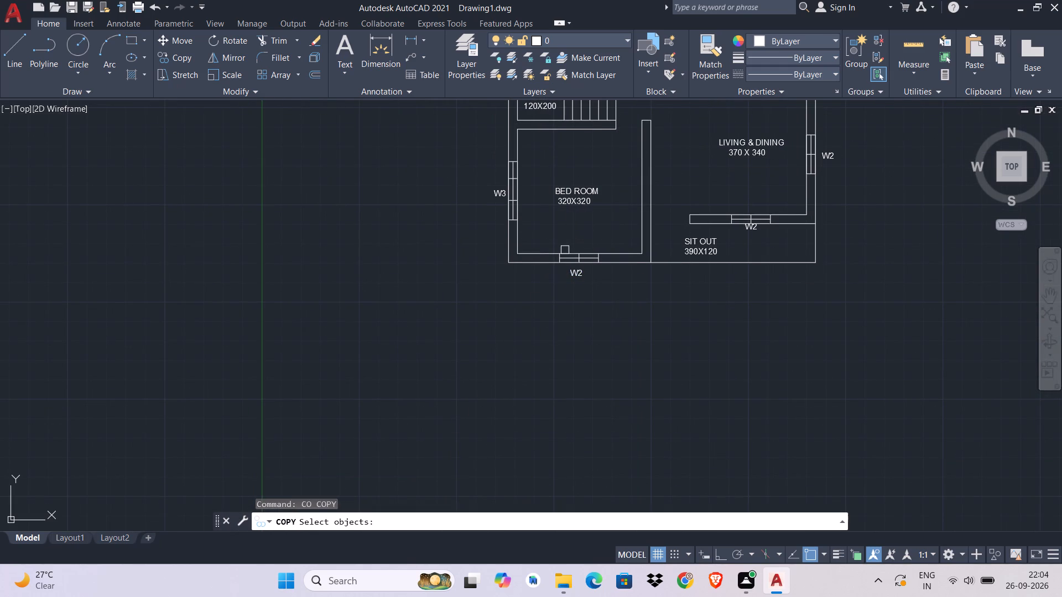
pyautogui.click(571, 270)
pyautogui.press('Return')
pyautogui.click(564, 277)
pyautogui.moveTo(608, 196); pyautogui.dragTo(551, 331, button='middle')
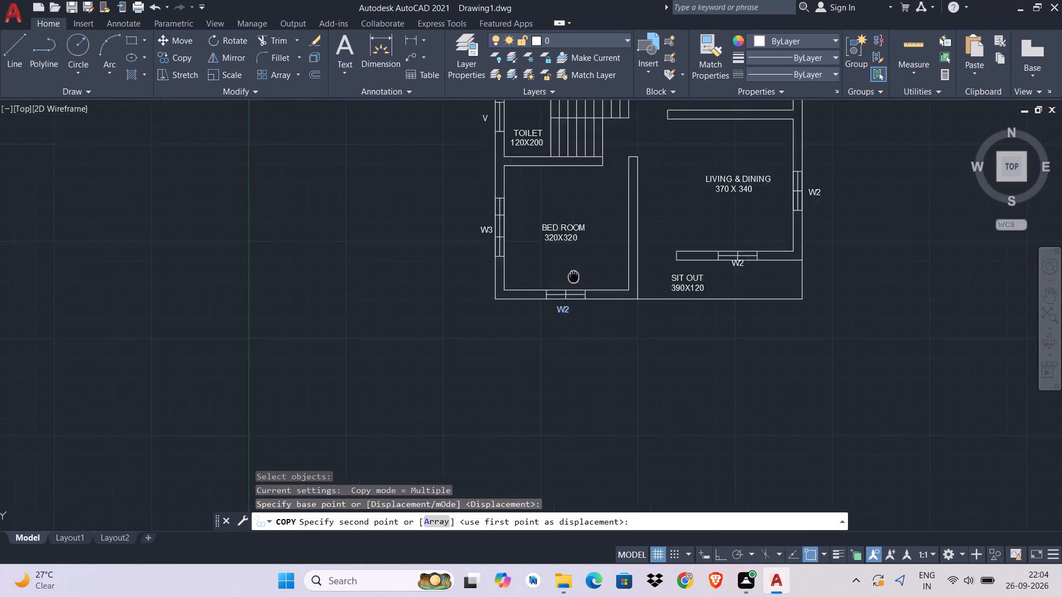
pyautogui.moveTo(551, 331); pyautogui.dragTo(527, 380, button='middle')
pyautogui.scroll(3, 544, 319)
pyautogui.click(542, 303)
pyautogui.press('Escape')
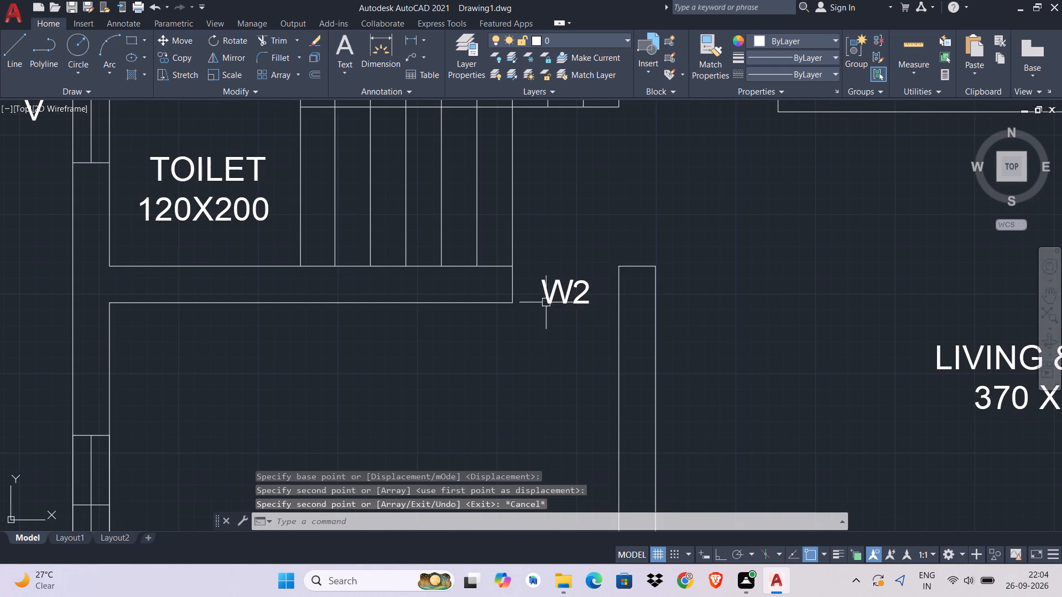
# Change the copied tag in the 320X320 bedroom's door gap to D1.
pyautogui.doubleClick(551, 294)
pyautogui.moveTo(617, 297); pyautogui.dragTo(455, 285)
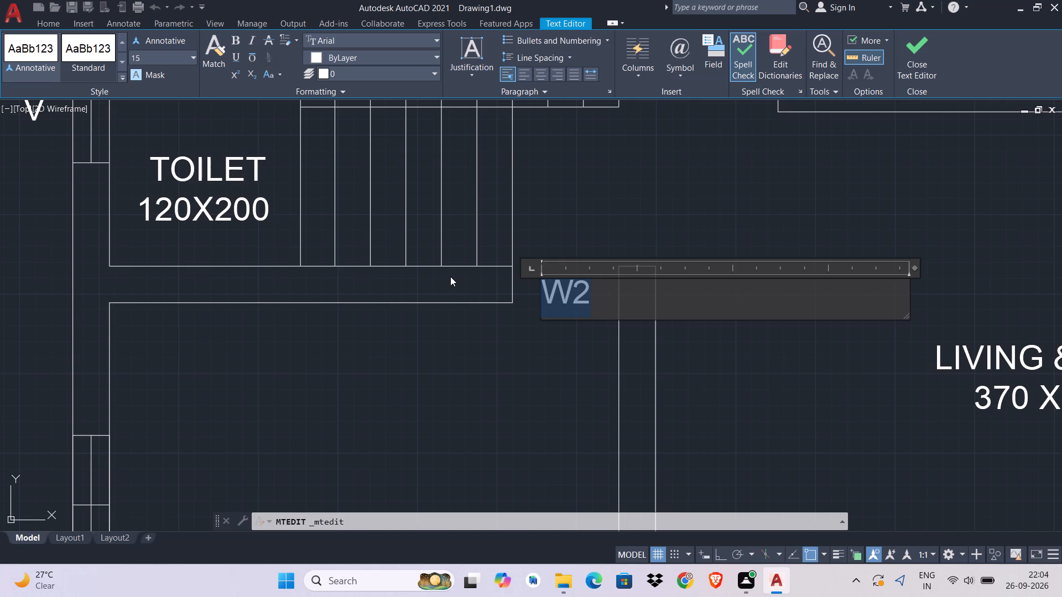
pyautogui.press('BackSpace')
pyautogui.write('D1')
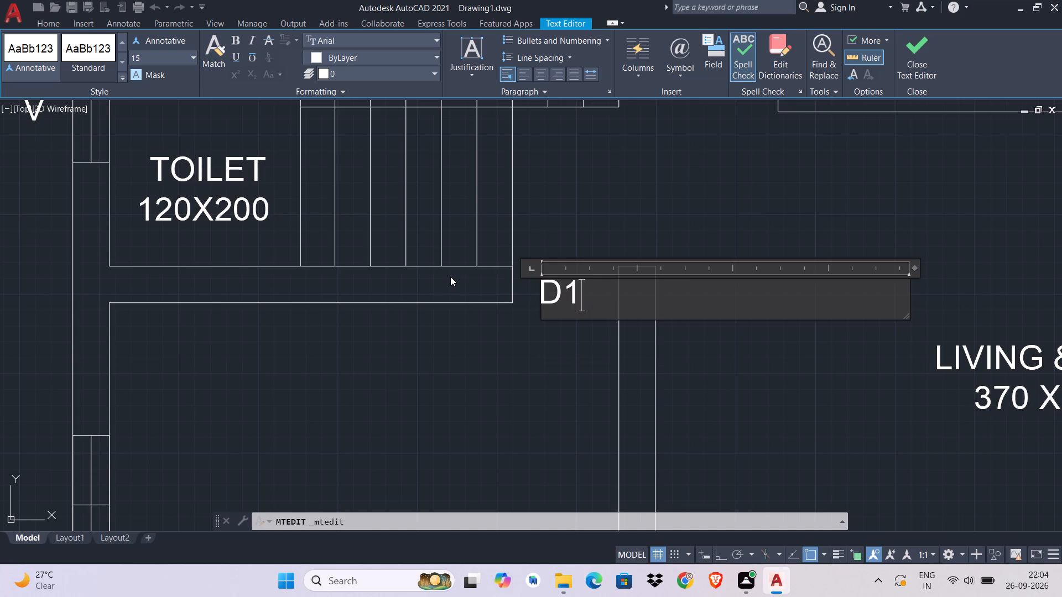
pyautogui.press('Return')
pyautogui.click(935, 61)
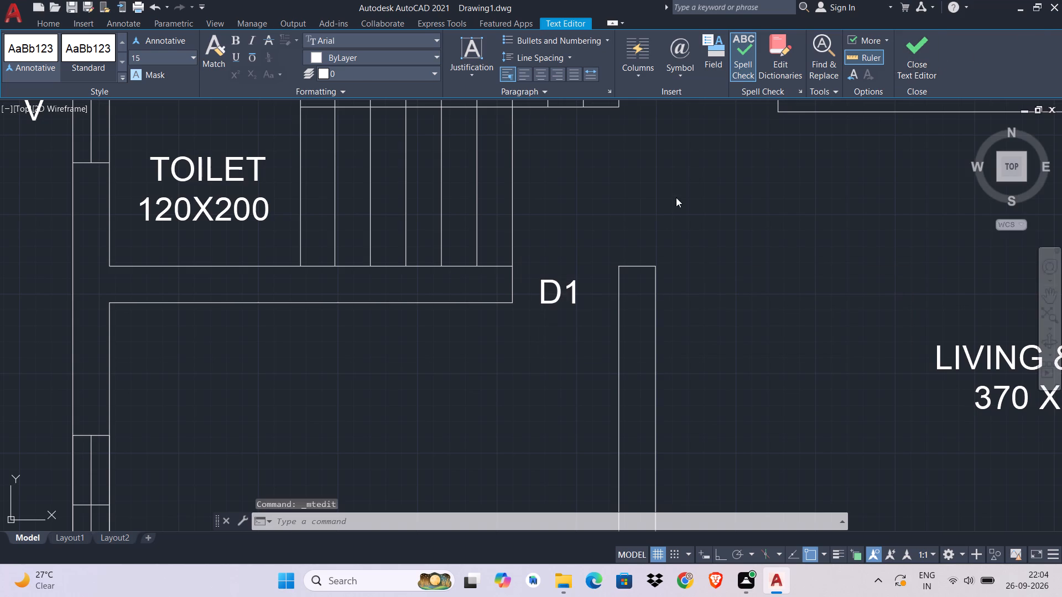
# Copy the D1 tag to the kitchen's south-east opening, the 300X340 bedroom's entrance and the gap in the north outer wall.
pyautogui.press('c')
pyautogui.write('O')
pyautogui.press('space')
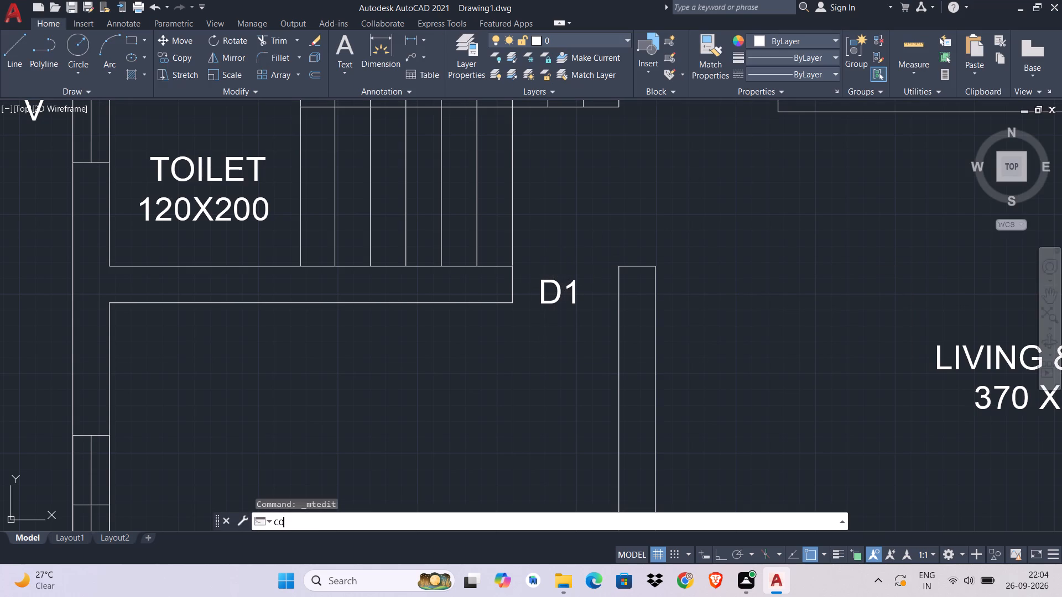
pyautogui.click(559, 287)
pyautogui.press('Return')
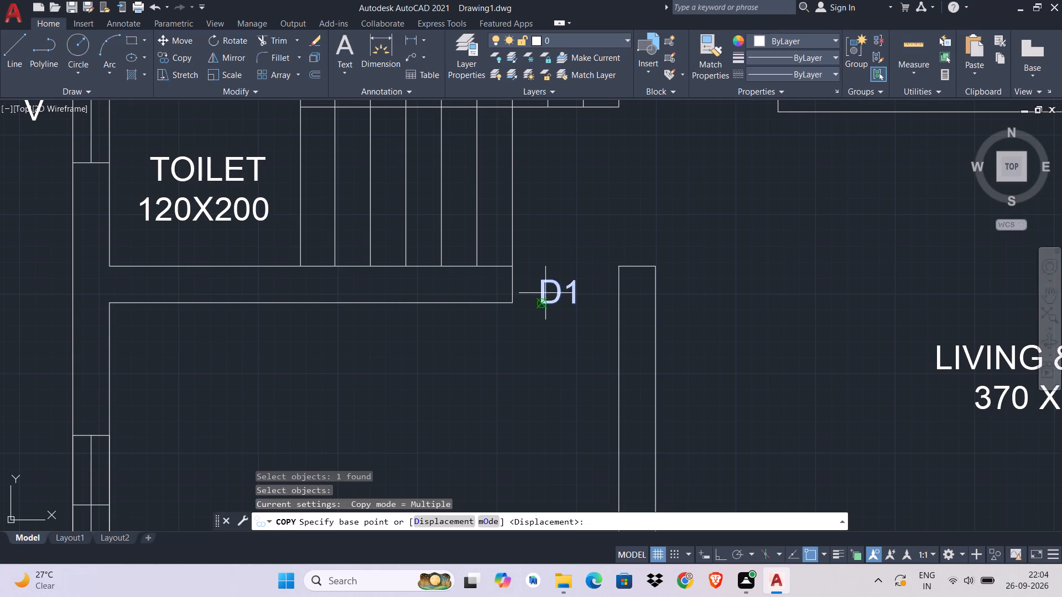
pyautogui.click(545, 293)
pyautogui.scroll(-2, 546, 291)
pyautogui.moveTo(554, 284); pyautogui.dragTo(480, 379, button='middle')
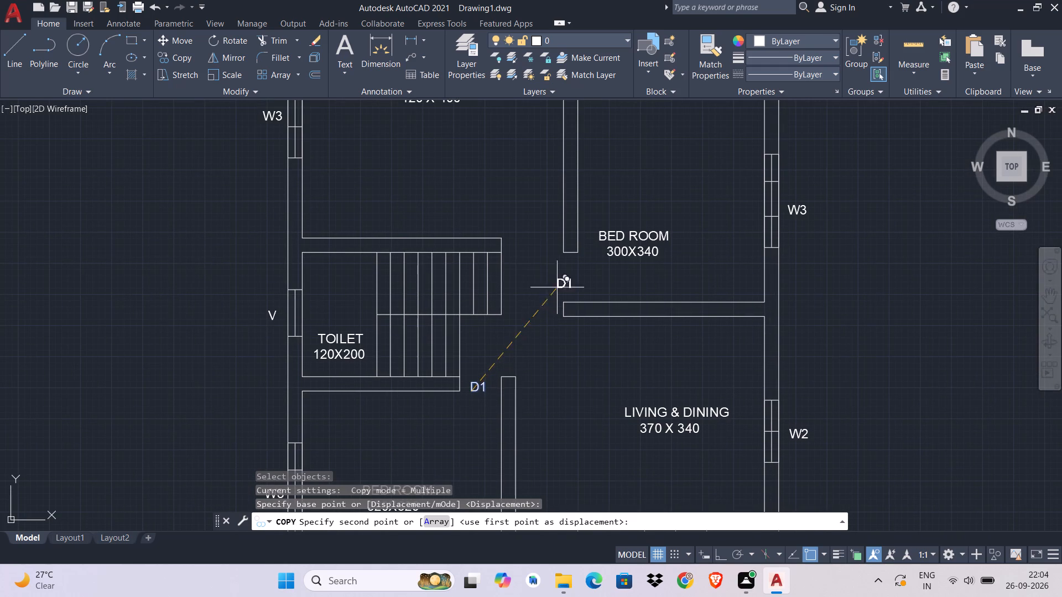
pyautogui.click(520, 250)
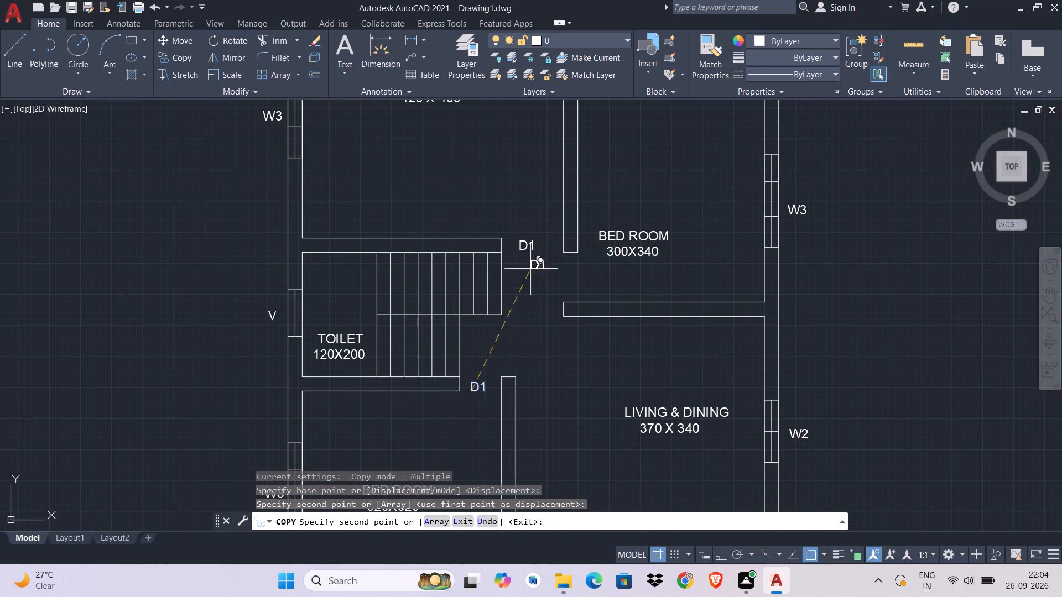
pyautogui.click(563, 281)
pyautogui.moveTo(575, 281); pyautogui.dragTo(668, 426, button='middle')
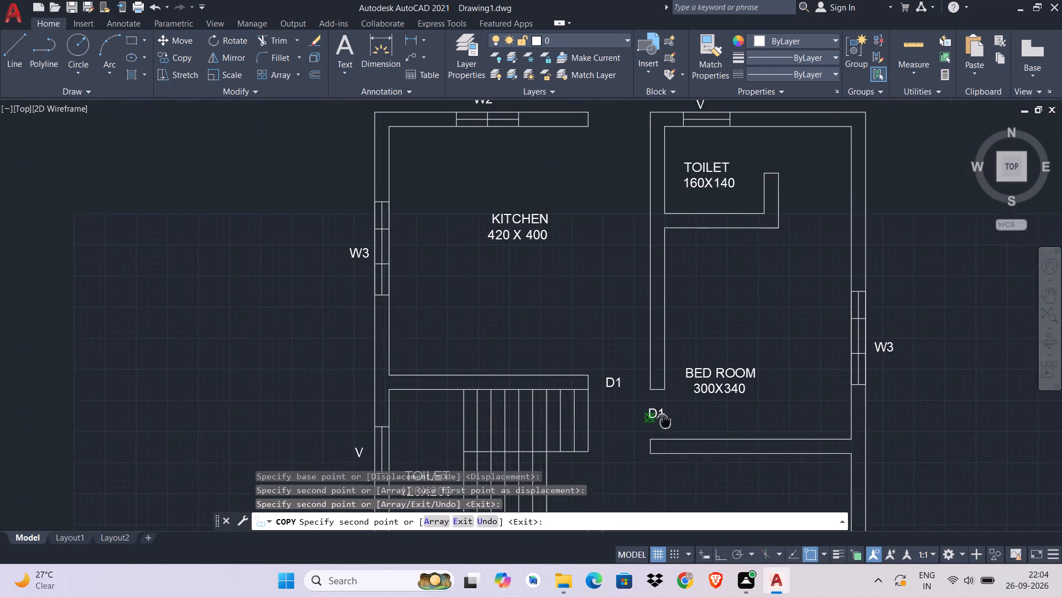
pyautogui.moveTo(606, 221); pyautogui.dragTo(607, 275, button='middle')
pyautogui.click(624, 181)
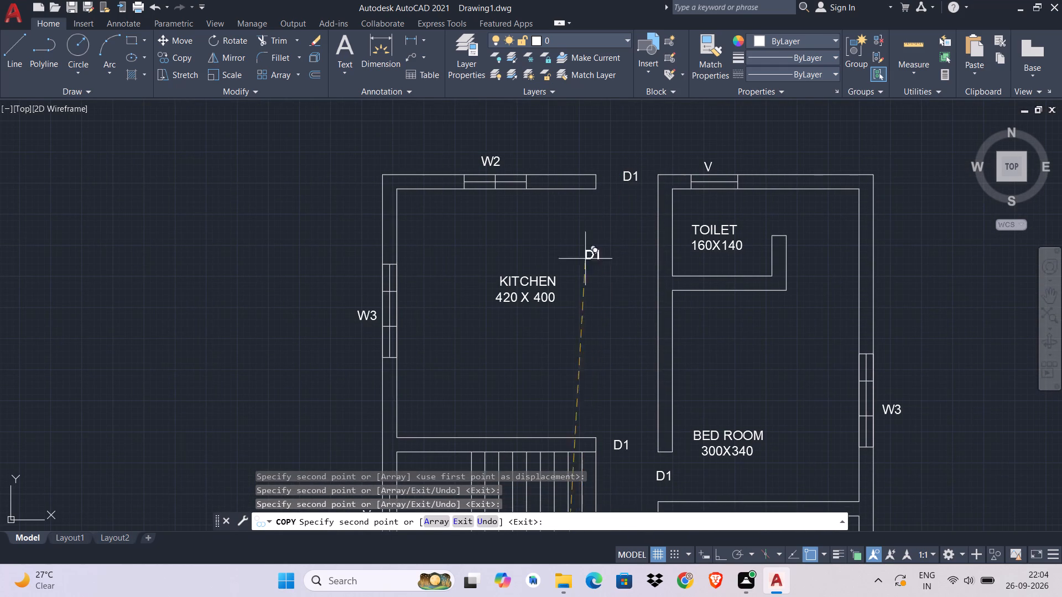
# Place another copy of the D1 tag in the opening between the sit out and the living and dining room.
pyautogui.moveTo(606, 304); pyautogui.dragTo(600, 276, button='middle')
pyautogui.moveTo(670, 447); pyautogui.dragTo(510, 331, button='middle')
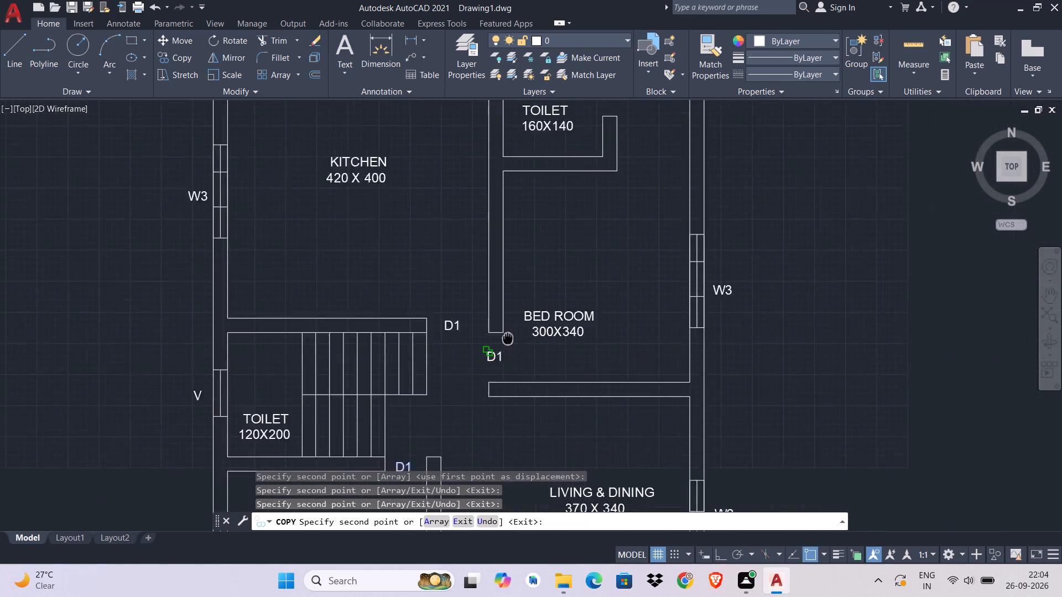
pyautogui.moveTo(510, 331); pyautogui.dragTo(550, 217, button='middle')
pyautogui.moveTo(591, 415); pyautogui.dragTo(631, 297, button='middle')
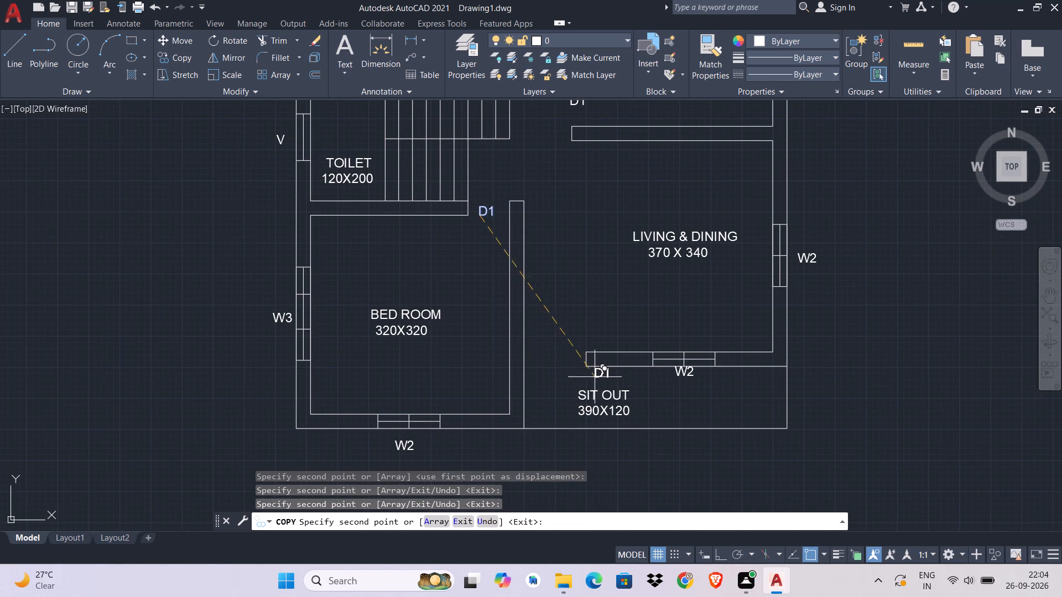
pyautogui.click(547, 368)
pyautogui.moveTo(618, 280); pyautogui.dragTo(611, 302, button='middle')
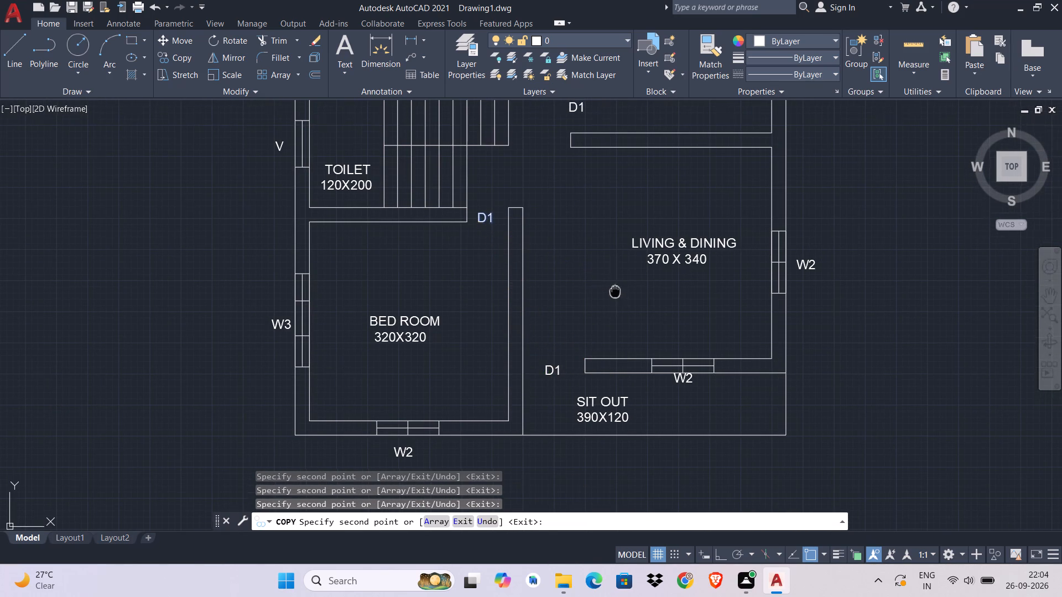
pyautogui.moveTo(611, 302); pyautogui.dragTo(600, 373, button='middle')
pyautogui.moveTo(565, 368); pyautogui.dragTo(589, 270, button='middle')
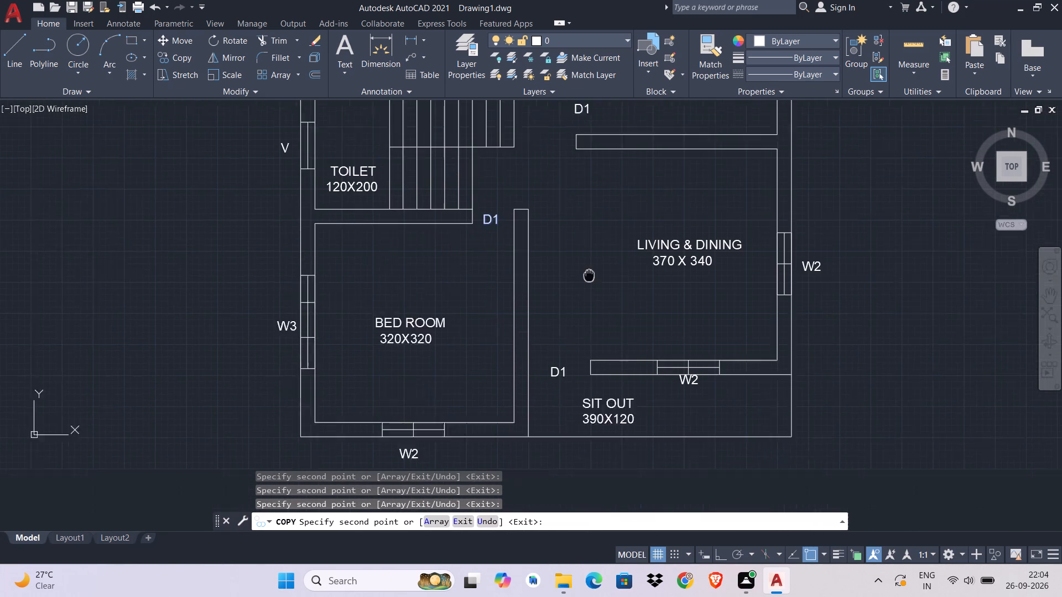
pyautogui.moveTo(589, 270); pyautogui.dragTo(589, 249, button='middle')
pyautogui.press('Escape')
pyautogui.press('Escape')
pyautogui.press('Escape')
# Change the tag in the sit out's entrance opening to D.
pyautogui.doubleClick(550, 345)
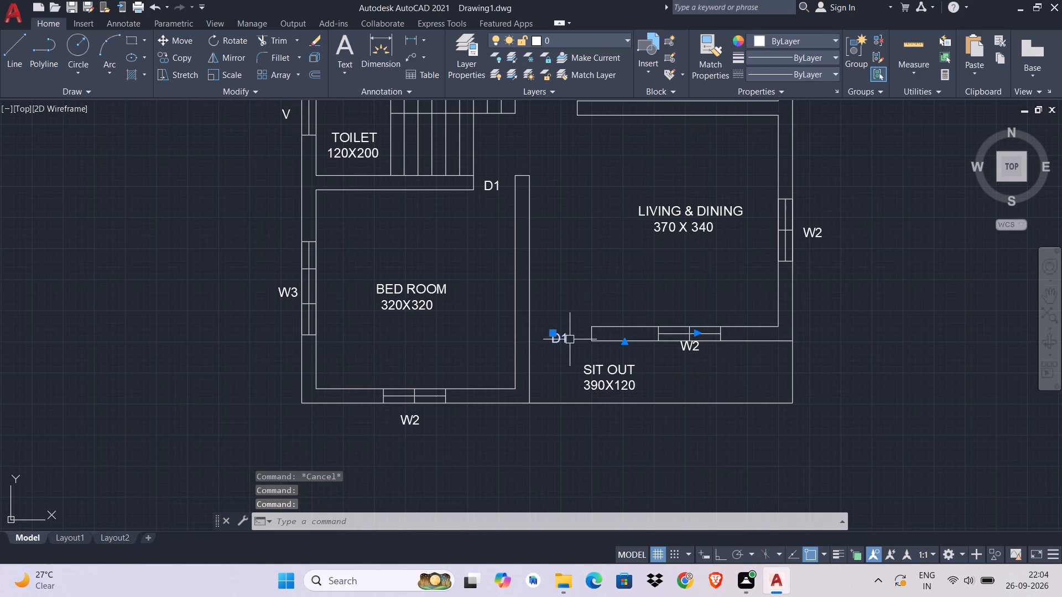
pyautogui.doubleClick(565, 339)
pyautogui.click(578, 337)
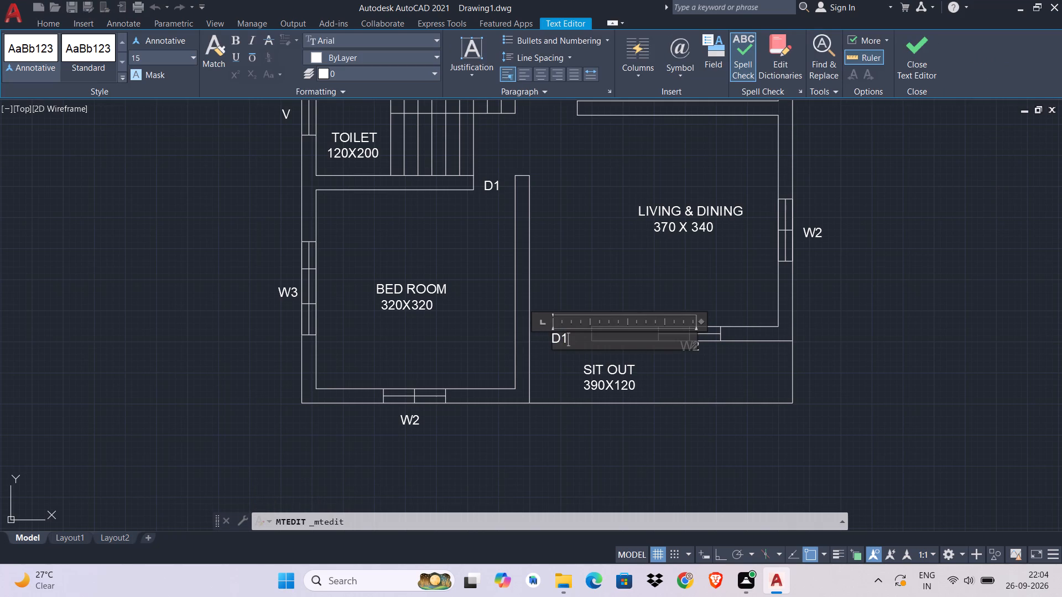
pyautogui.press('BackSpace')
pyautogui.click(923, 61)
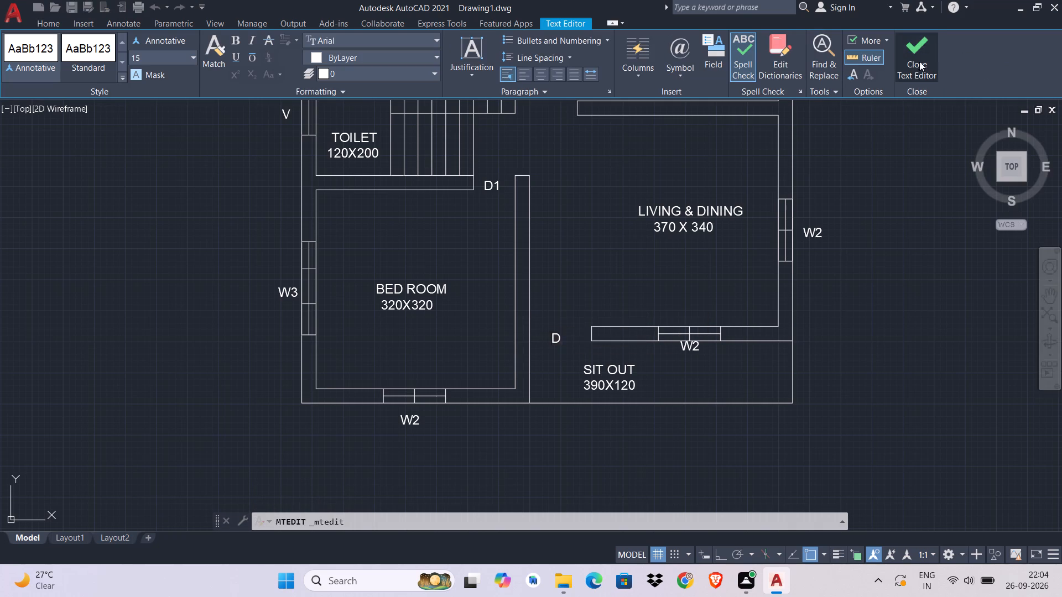
# With Ortho on, draw a vertical line about 78 long northward from the north outer wall, just west of the D1 gap.
pyautogui.scroll(-1, 831, 307)
pyautogui.moveTo(831, 307); pyautogui.dragTo(824, 343, button='middle')
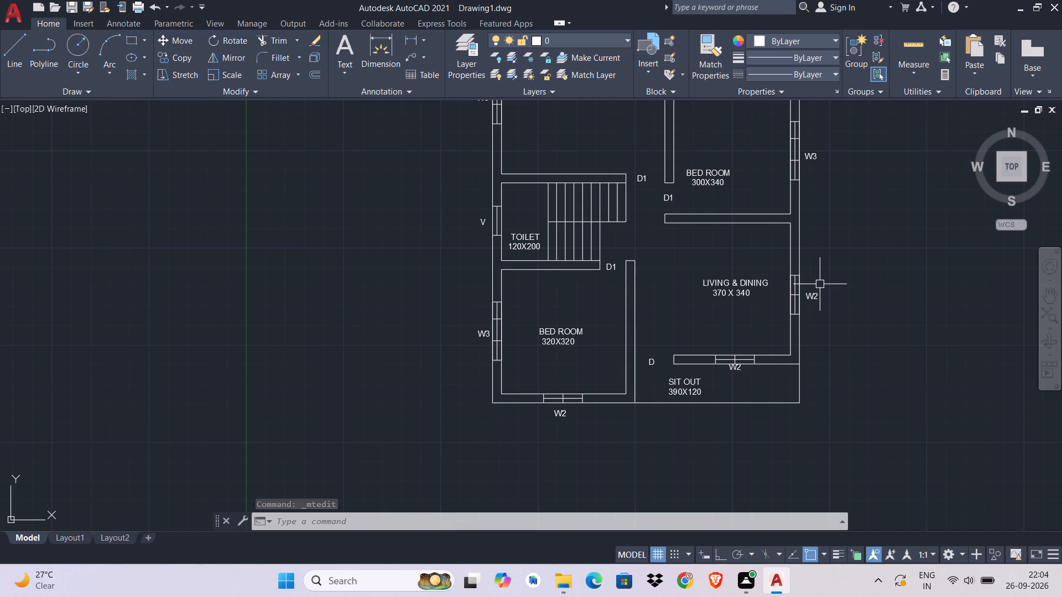
pyautogui.moveTo(731, 245); pyautogui.dragTo(758, 309, button='middle')
pyautogui.moveTo(754, 248); pyautogui.dragTo(775, 360, button='middle')
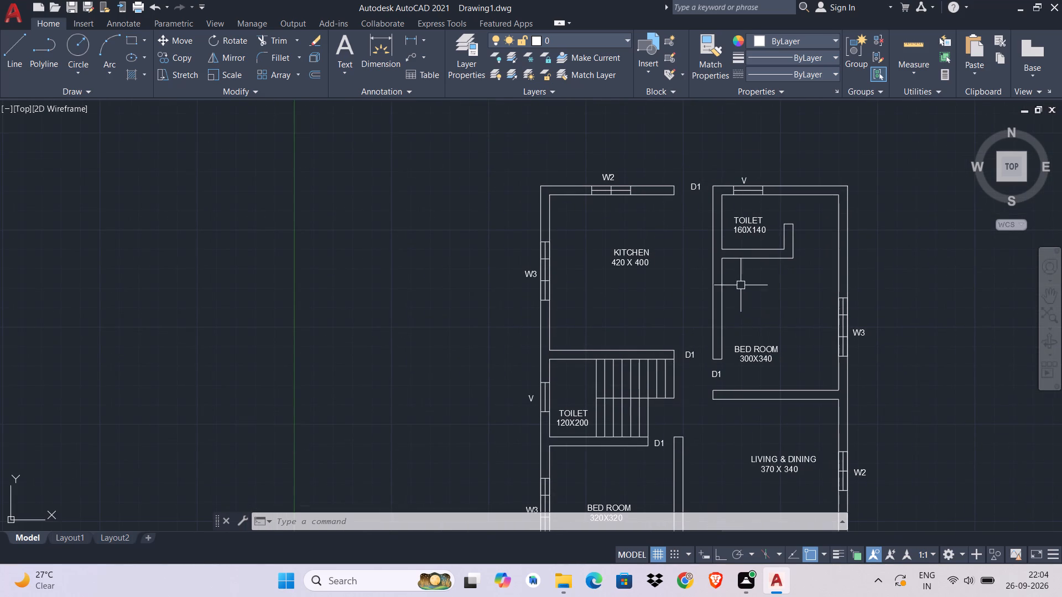
pyautogui.moveTo(736, 281); pyautogui.dragTo(743, 452, button='middle')
pyautogui.scroll(4, 725, 330)
pyautogui.moveTo(720, 374); pyautogui.dragTo(741, 354, button='middle')
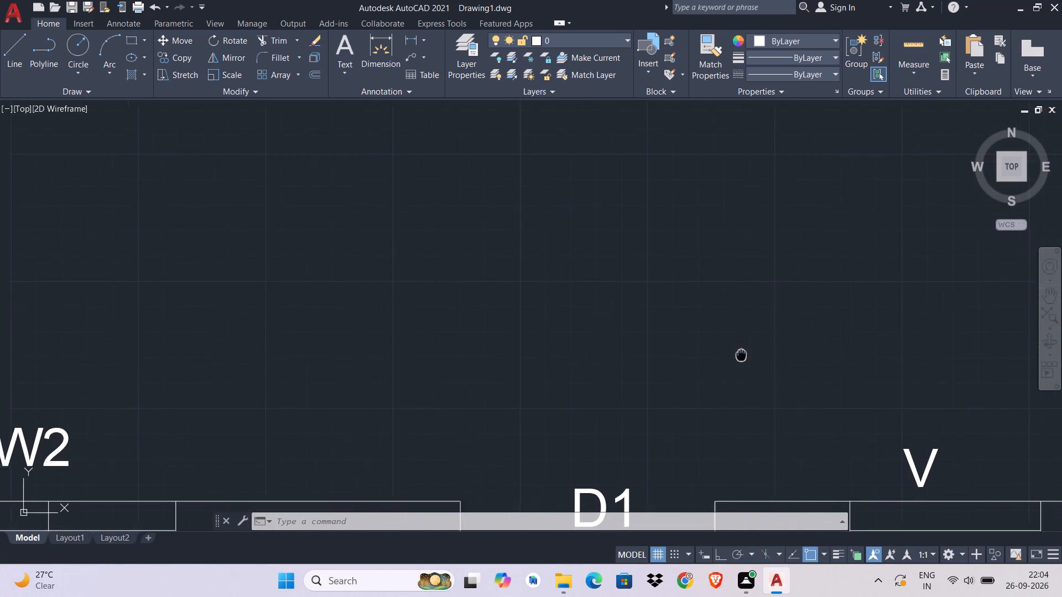
pyautogui.moveTo(741, 354); pyautogui.dragTo(746, 348, button='middle')
pyautogui.press('l')
pyautogui.press('space')
pyautogui.moveTo(551, 406); pyautogui.dragTo(629, 295, button='middle')
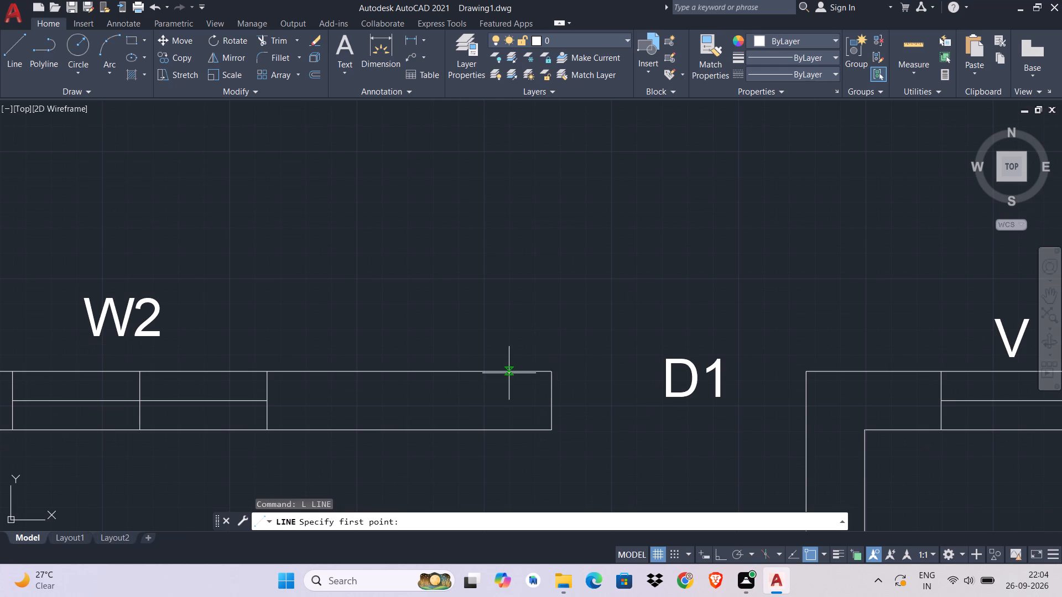
pyautogui.click(509, 373)
pyautogui.scroll(-1, 509, 366)
pyautogui.hotkey('ctrl', 'l')
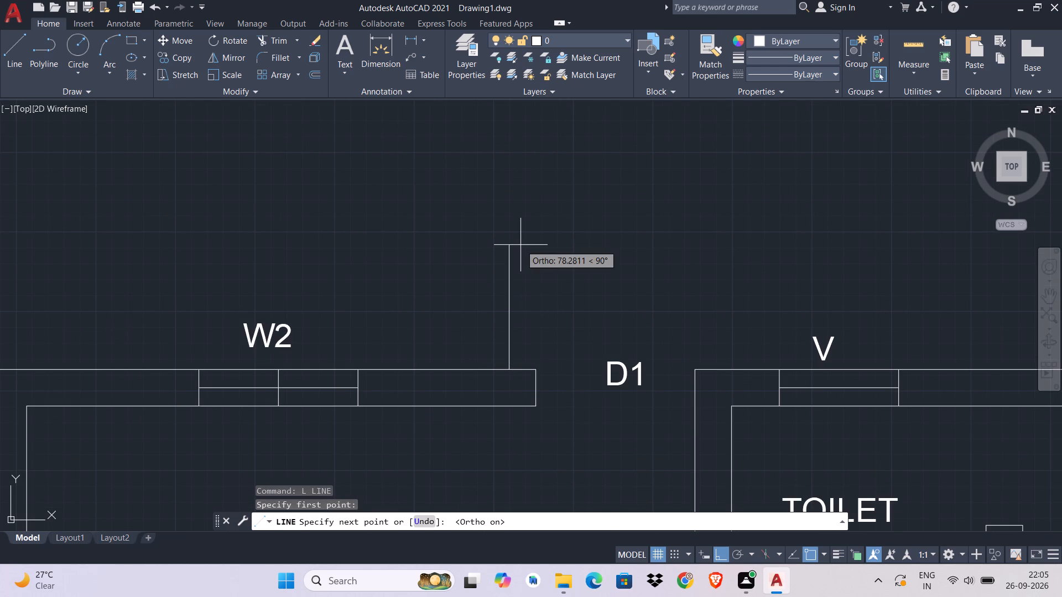
pyautogui.click(520, 245)
pyautogui.press('Escape')
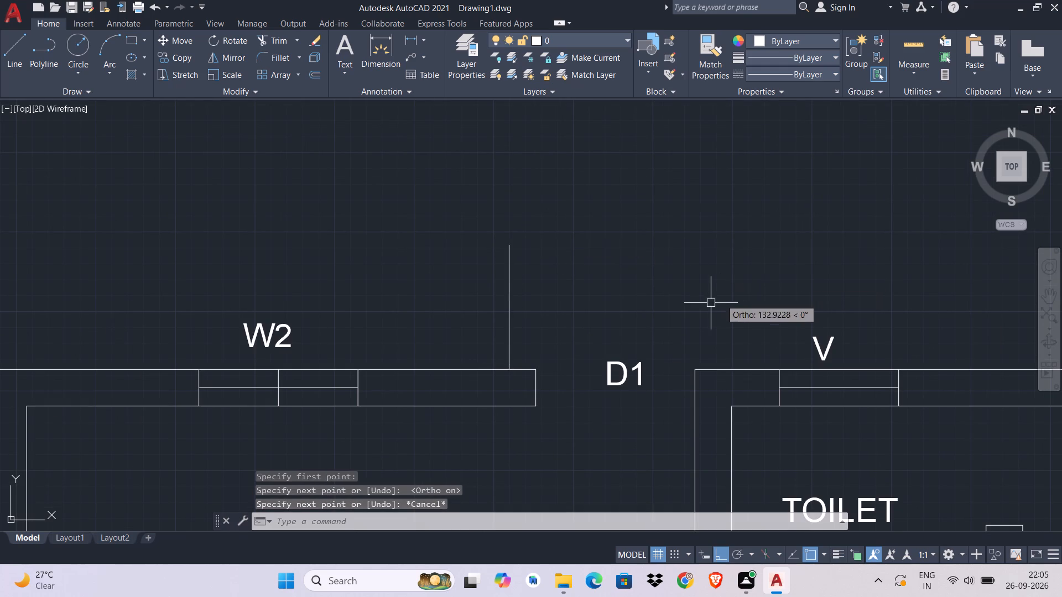
# Draw a second vertical line northward from the north outer wall, just east of the D1 gap.
pyautogui.write('L')
pyautogui.press('space')
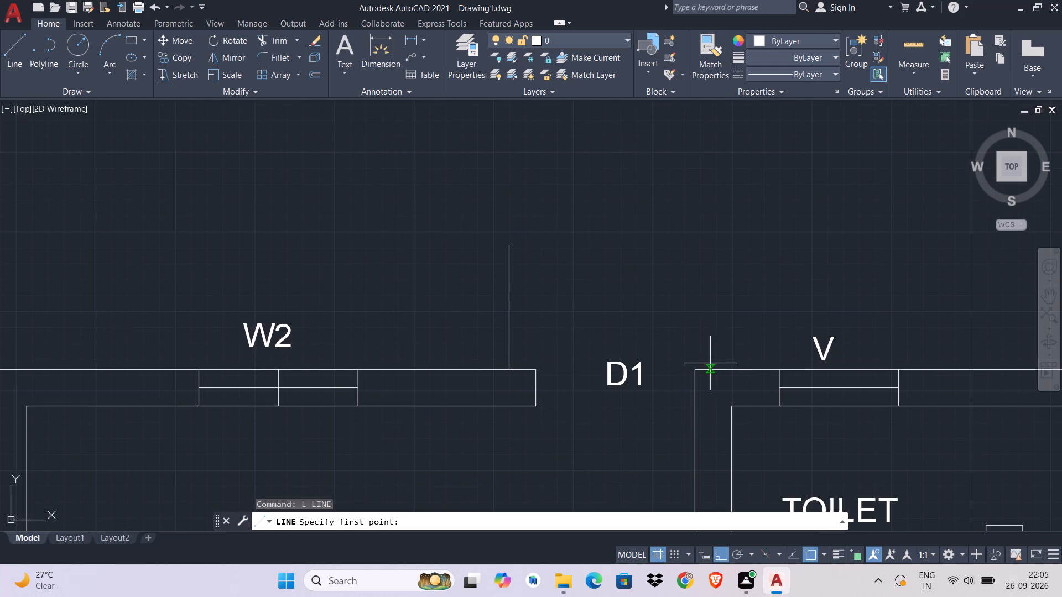
pyautogui.click(715, 369)
pyautogui.click(709, 216)
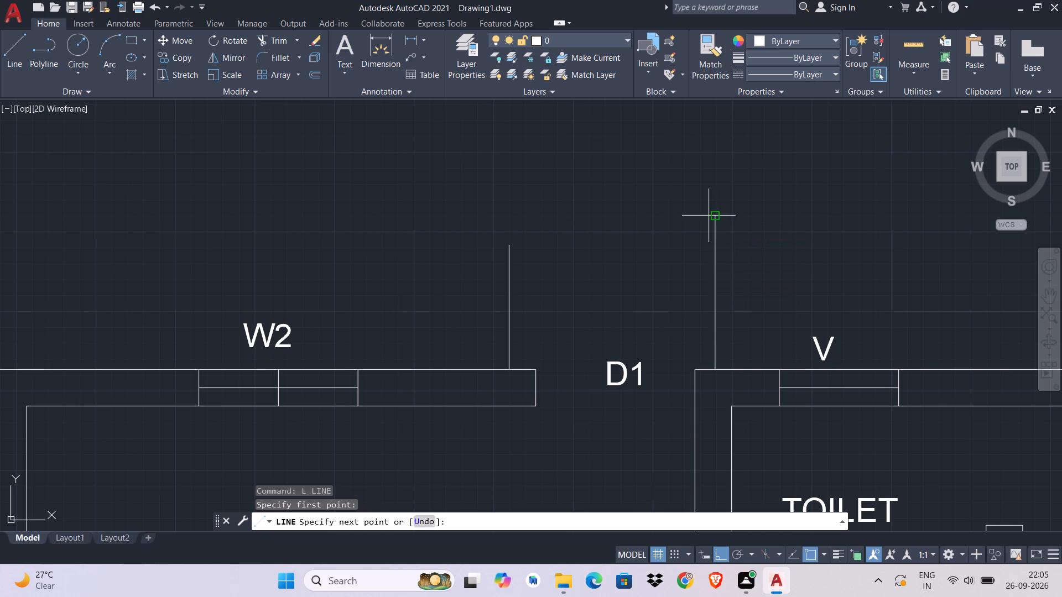
pyautogui.press('Escape')
pyautogui.press('Escape')
pyautogui.press('Escape')
pyautogui.press('Escape')
pyautogui.press('Escape')
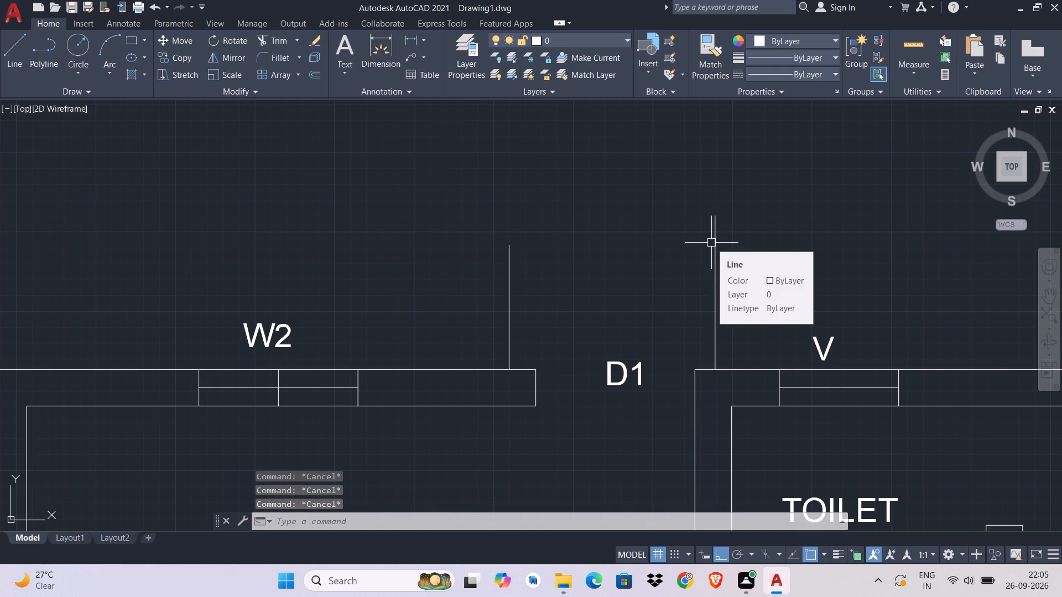
# Draw a horizontal line along the north wall's outer face across the D1 gap and extend it to meet the west vertical line.
pyautogui.write('L')
pyautogui.press('space')
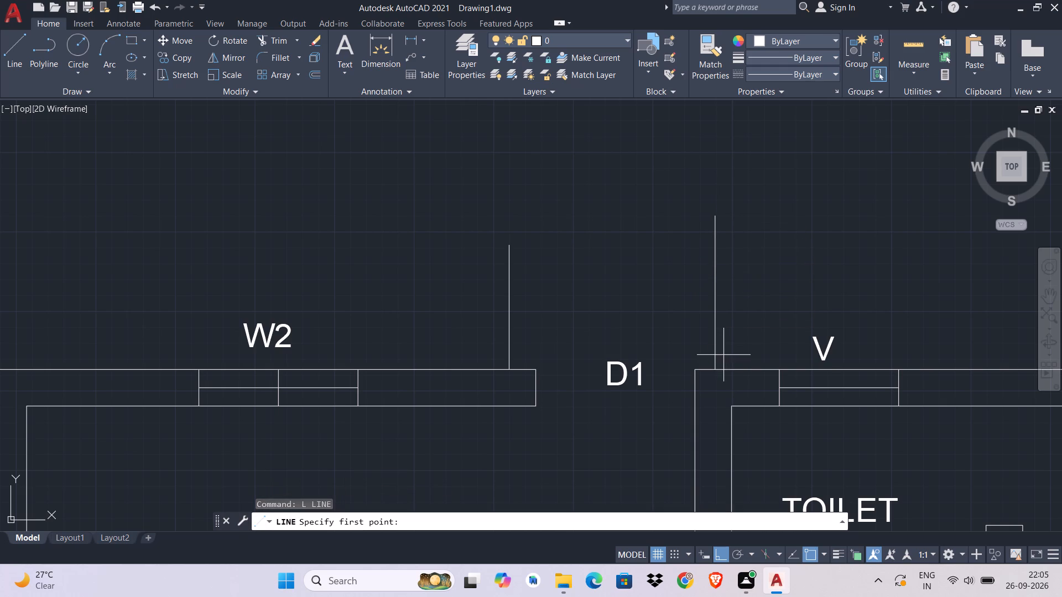
pyautogui.click(719, 370)
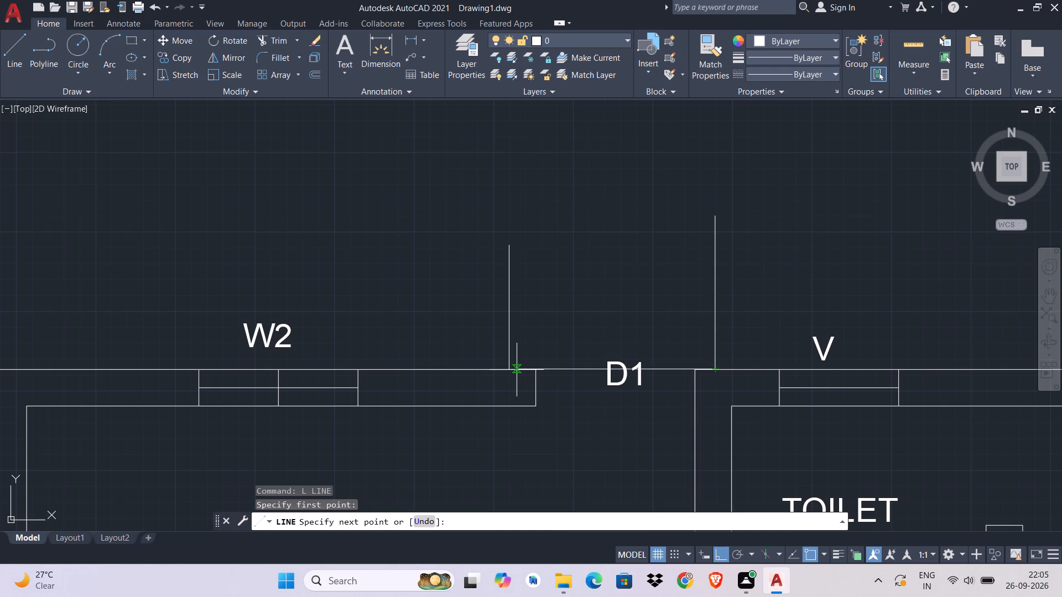
pyautogui.click(517, 370)
pyautogui.press('Escape')
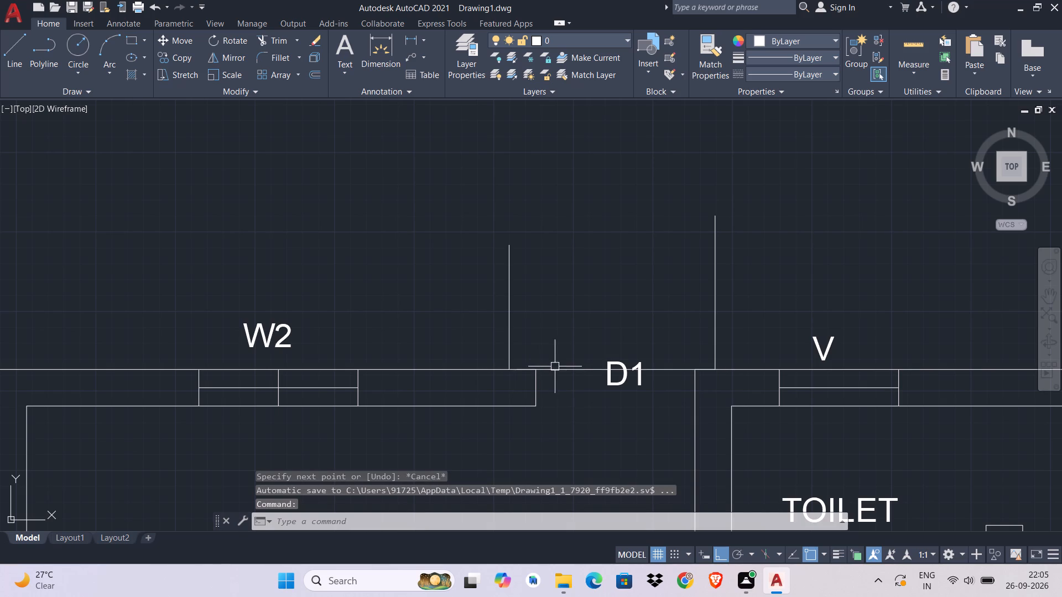
pyautogui.press('e')
pyautogui.press('x')
pyautogui.press('space')
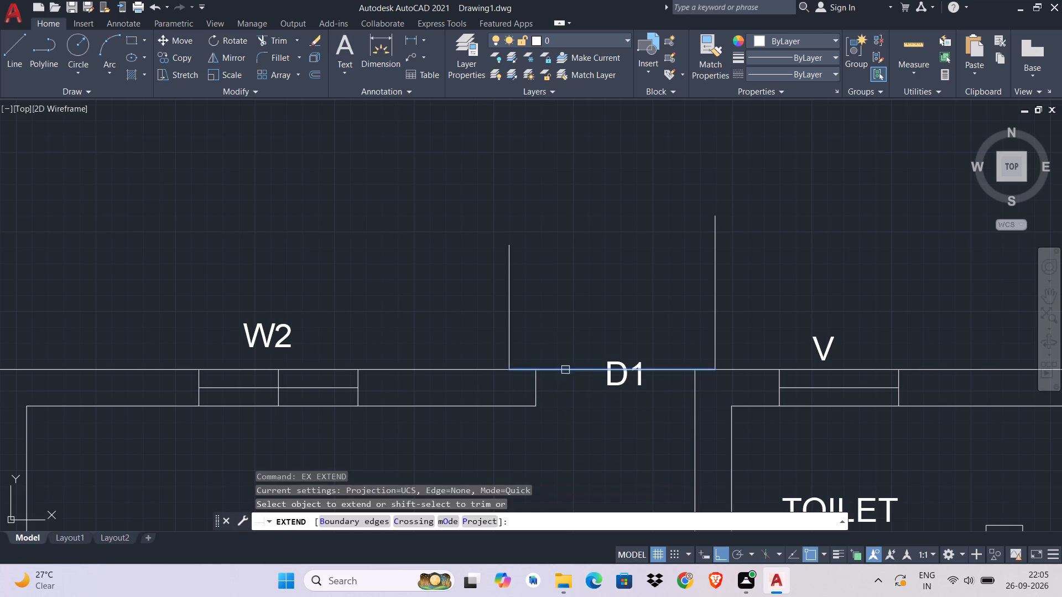
pyautogui.click(565, 370)
pyautogui.press('Escape')
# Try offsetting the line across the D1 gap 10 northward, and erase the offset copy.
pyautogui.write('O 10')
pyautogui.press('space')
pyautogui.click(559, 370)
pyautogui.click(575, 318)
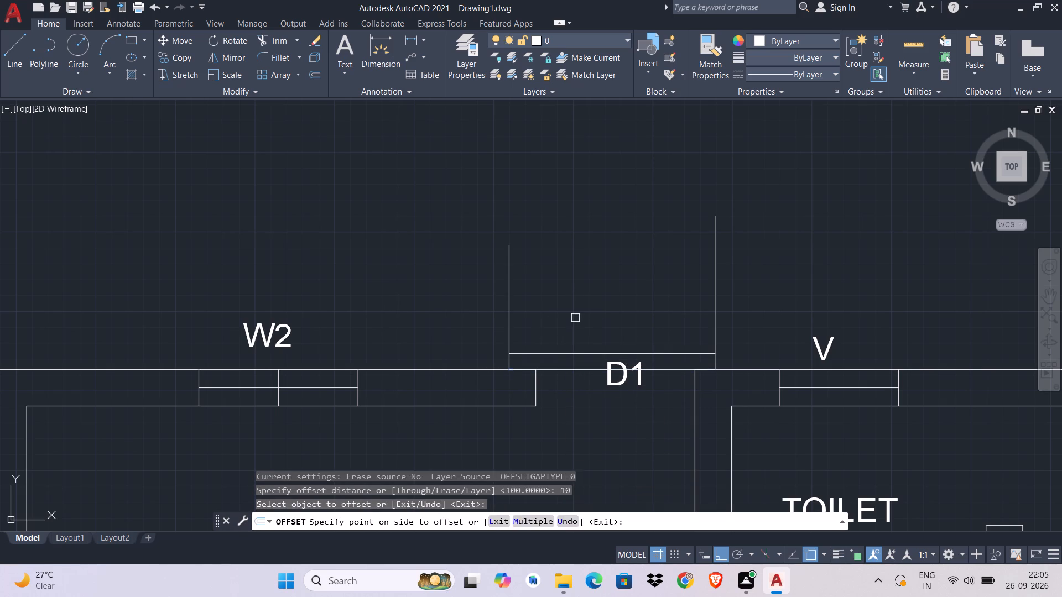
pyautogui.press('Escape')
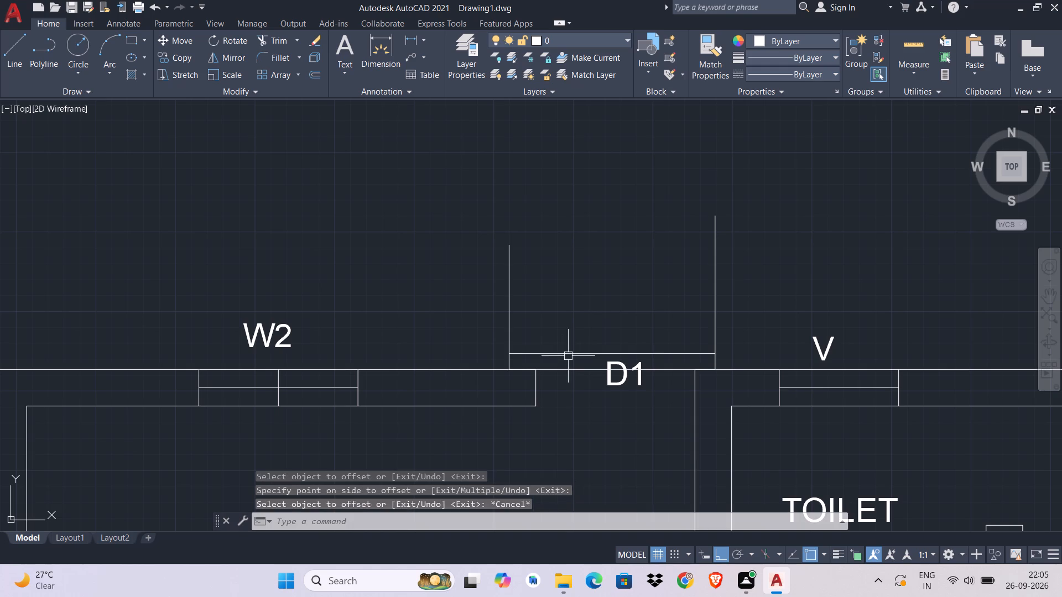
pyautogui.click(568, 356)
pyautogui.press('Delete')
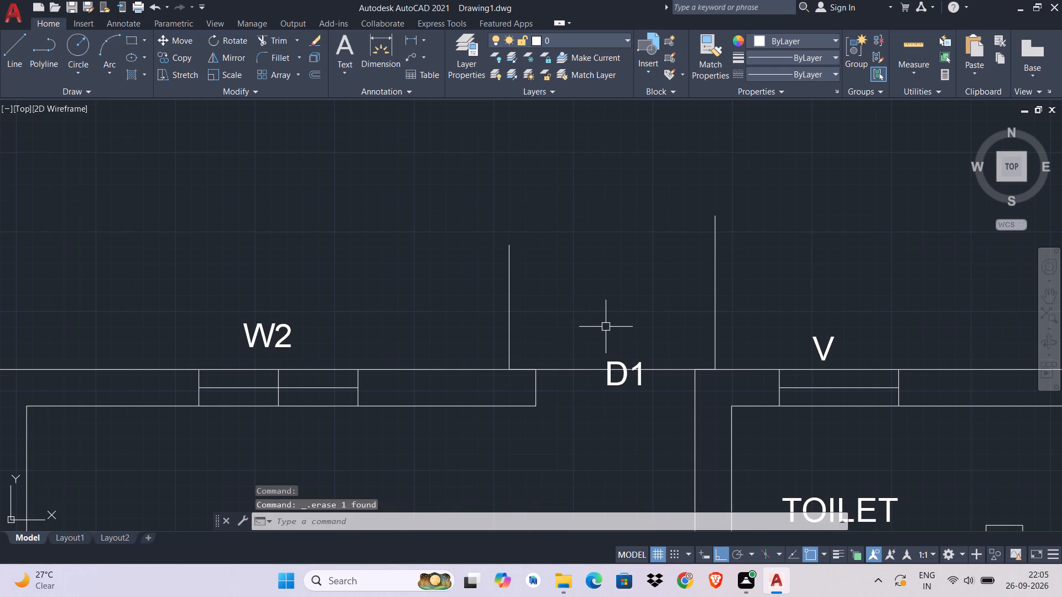
# Draw a horizontal line between the two vertical lines north of the D1 gap and trim its overhang past the west one.
pyautogui.press('l')
pyautogui.press('space')
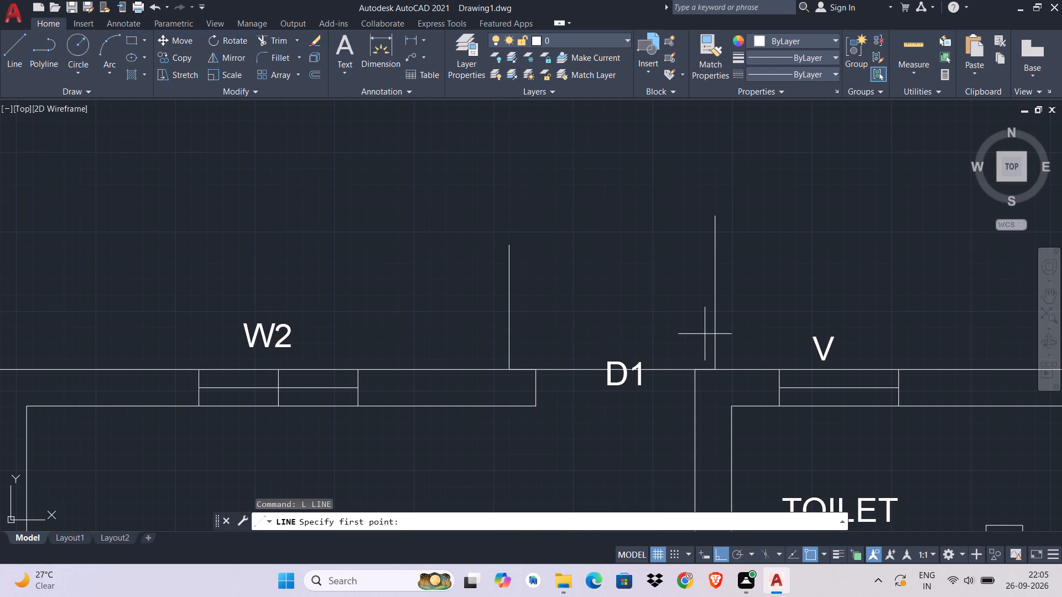
pyautogui.click(715, 315)
pyautogui.click(502, 315)
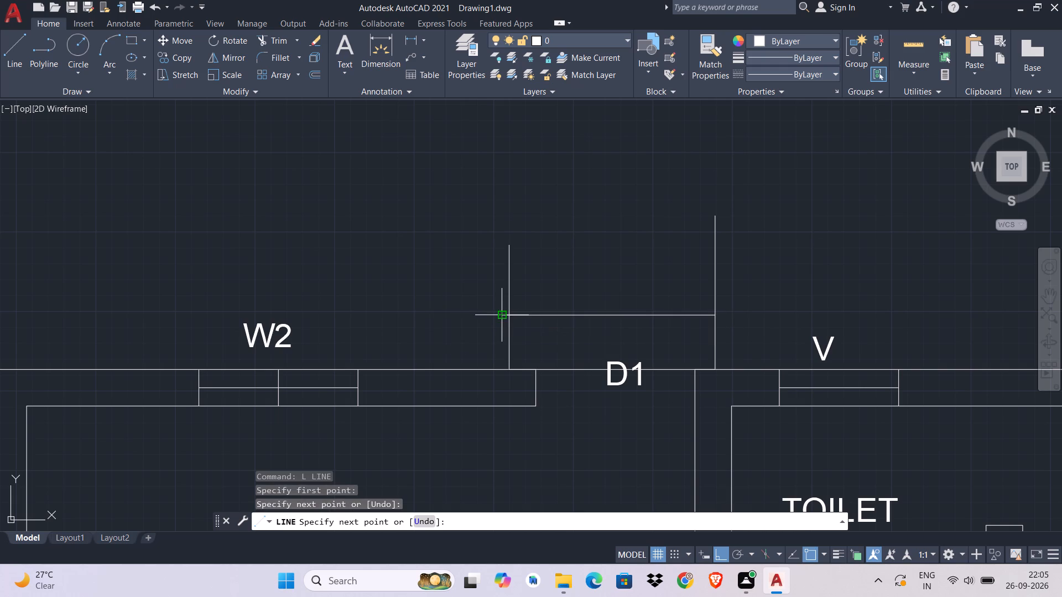
pyautogui.press('Escape')
pyautogui.press('t')
pyautogui.press('r')
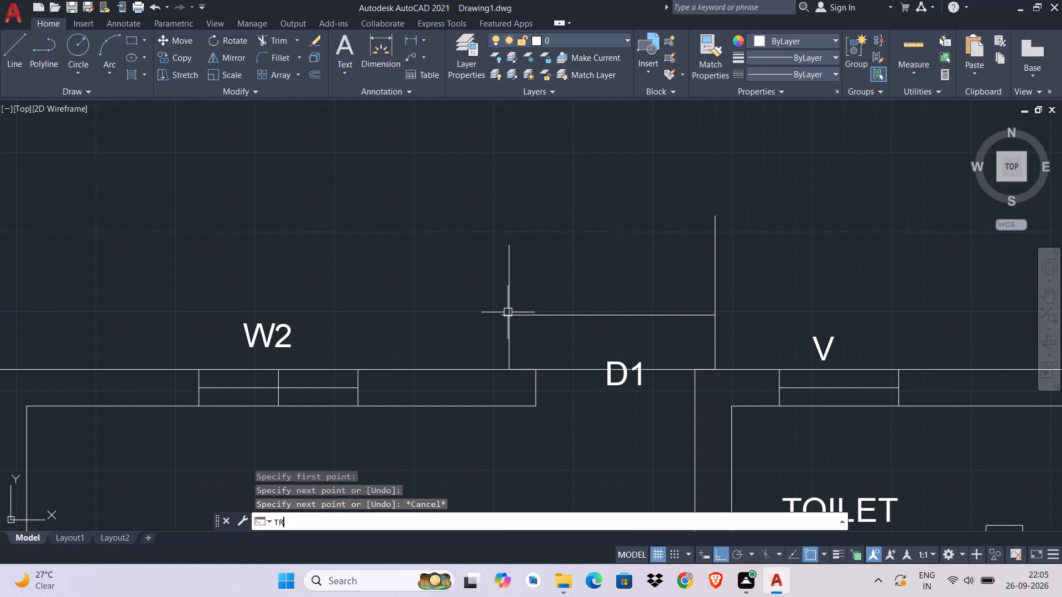
pyautogui.press('v')
pyautogui.press('Escape')
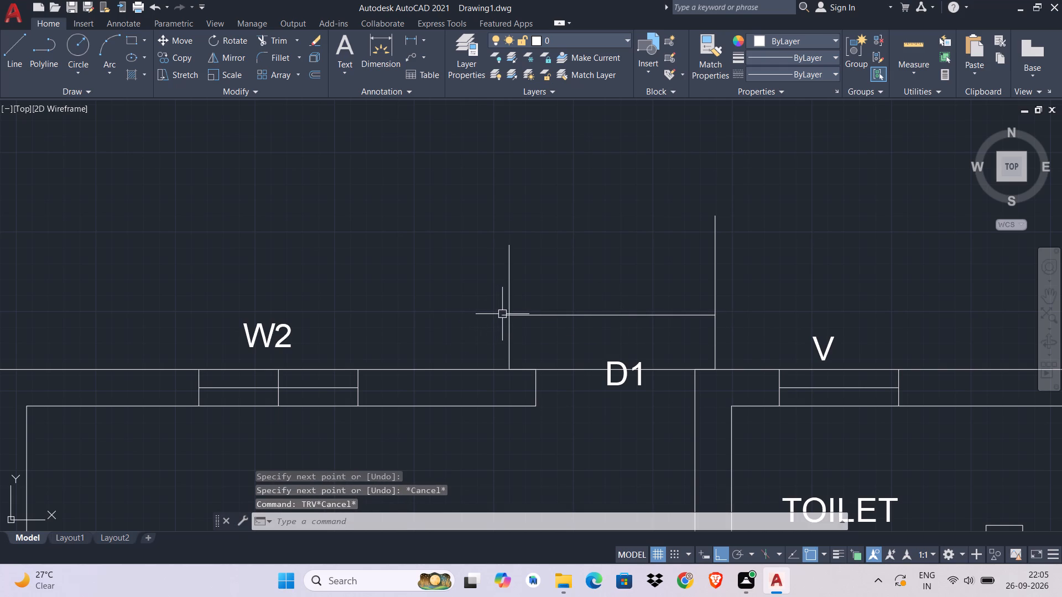
pyautogui.write('TR')
pyautogui.press('space')
pyautogui.click(501, 315)
pyautogui.press('Escape')
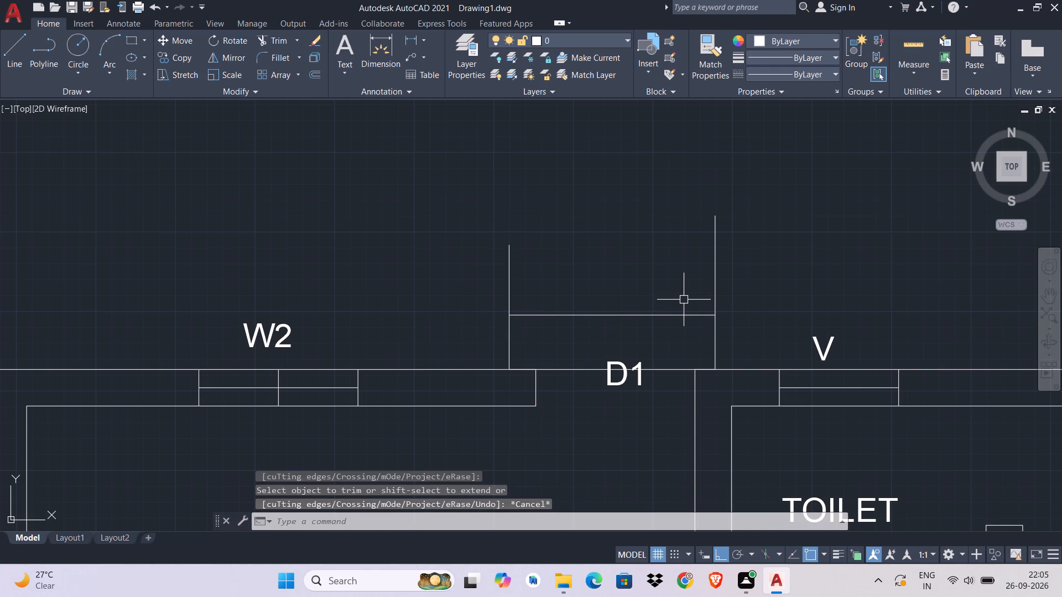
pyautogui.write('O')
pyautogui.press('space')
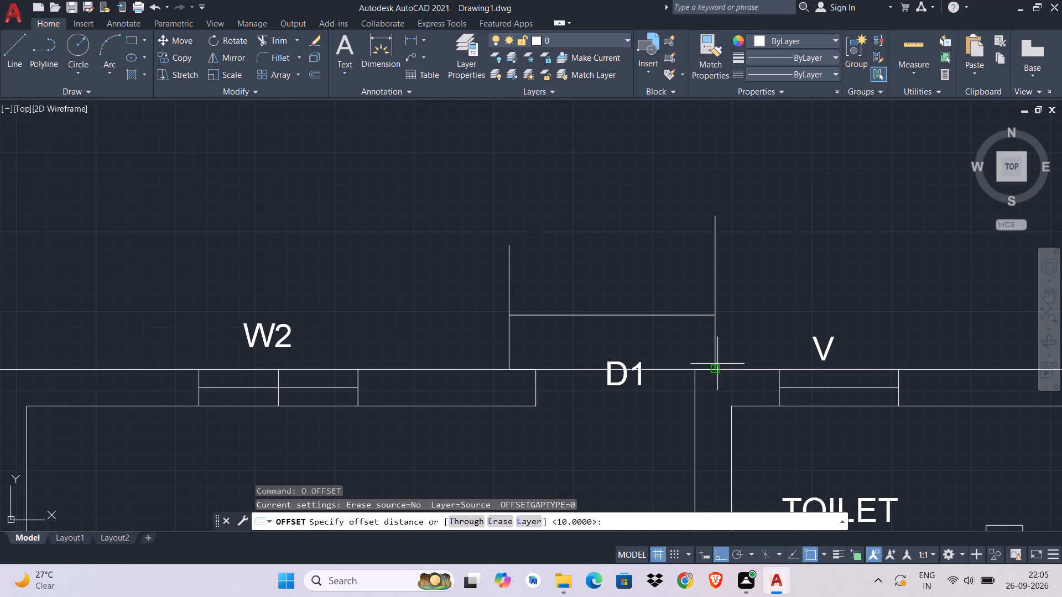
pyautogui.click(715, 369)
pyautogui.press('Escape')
# Copy the horizontal line northward by its own distance from the wall to form a second step line.
pyautogui.write('CO')
pyautogui.press('space')
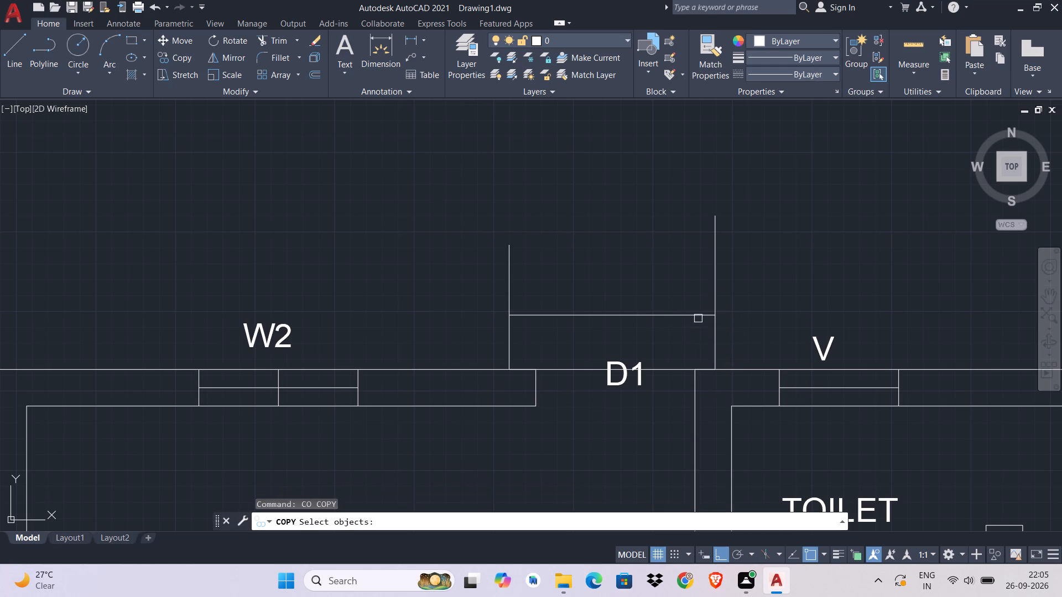
pyautogui.click(696, 317)
pyautogui.press('Return')
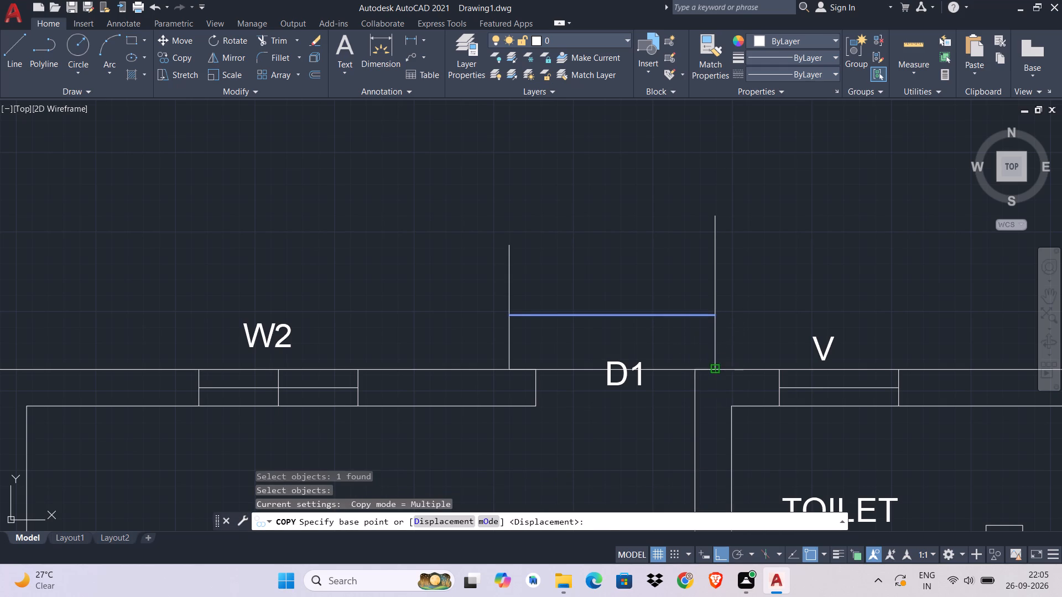
pyautogui.click(714, 368)
pyautogui.click(715, 316)
pyautogui.press('Escape')
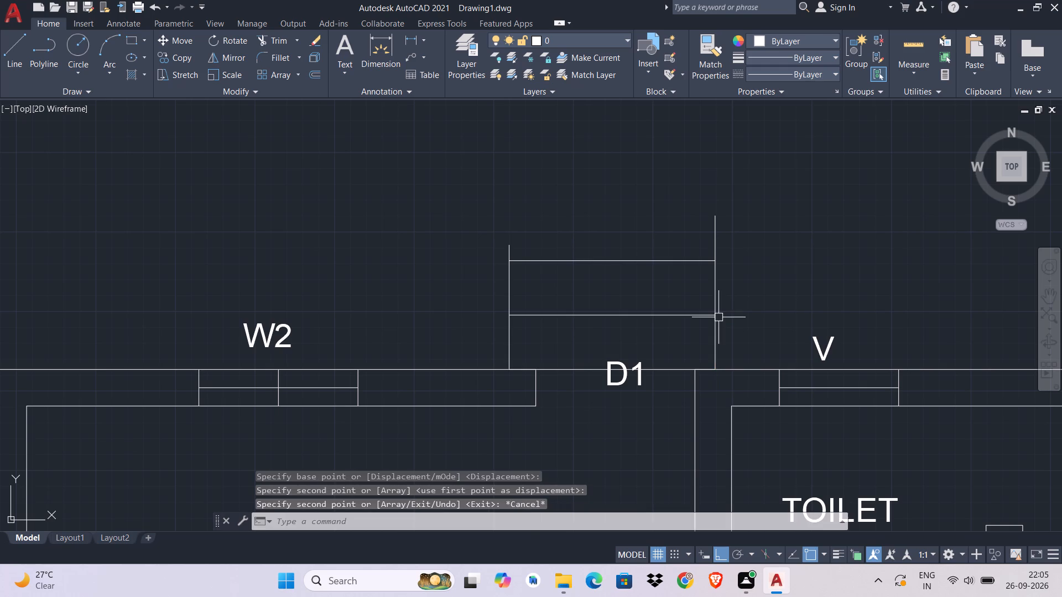
# Trim the ends of both vertical lines that project north of the outer step line.
pyautogui.press('t')
pyautogui.press('r')
pyautogui.press('space')
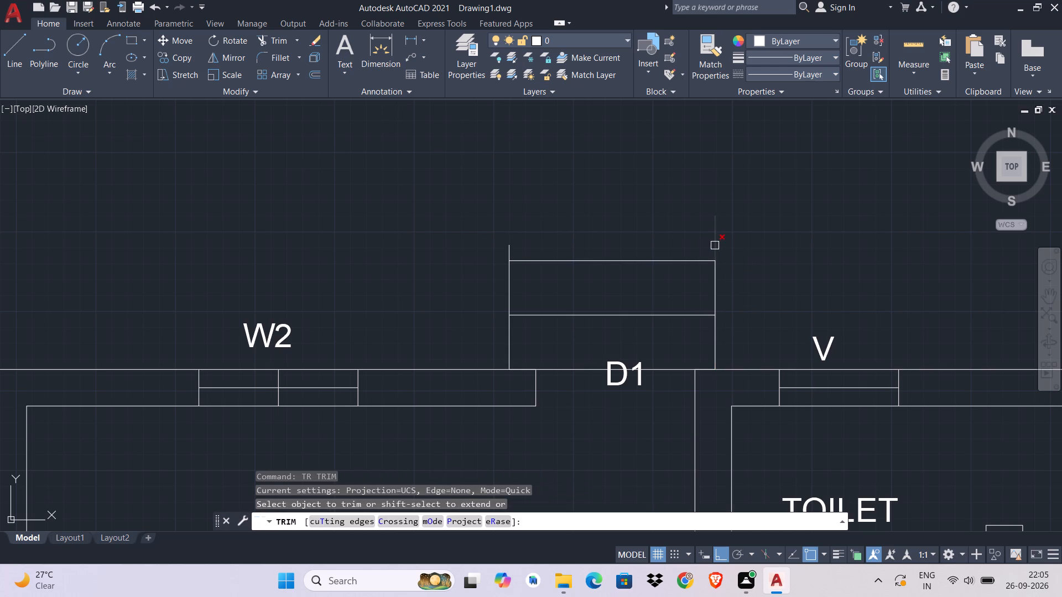
pyautogui.click(715, 245)
pyautogui.click(511, 245)
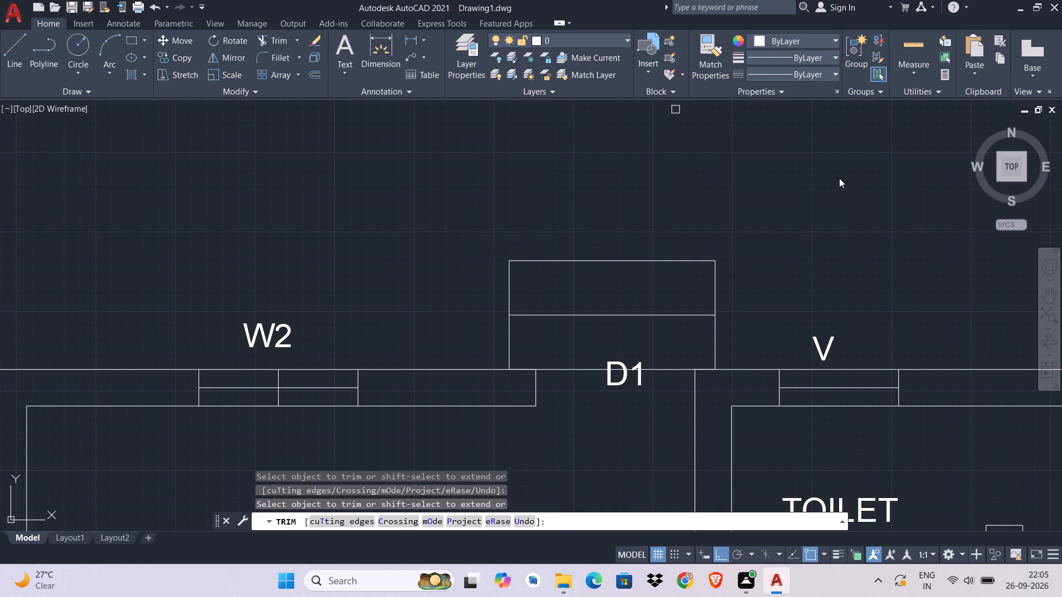
pyautogui.press('Escape')
pyautogui.press('Escape')
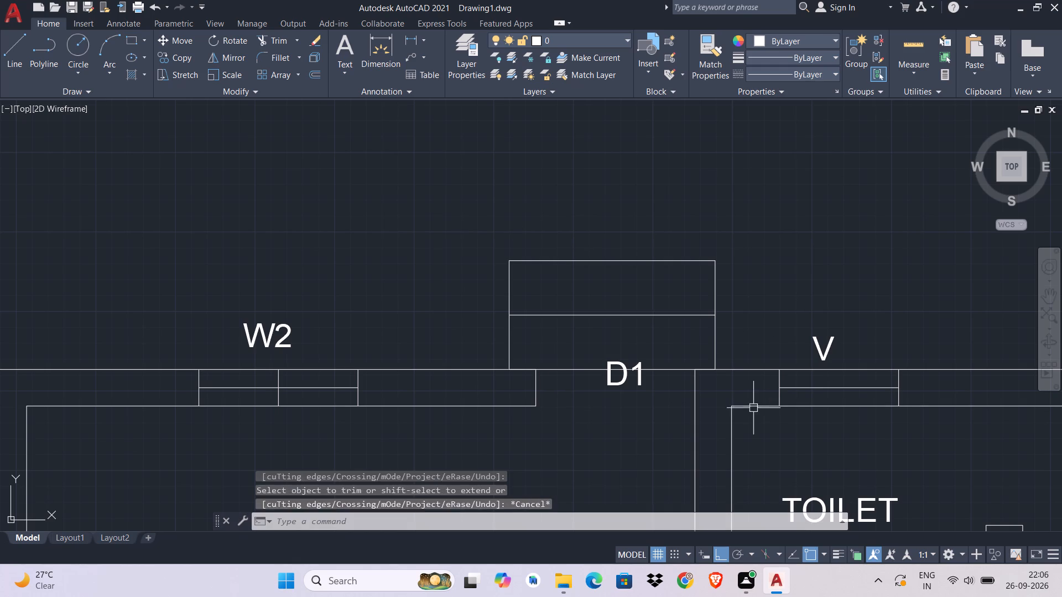
pyautogui.press('Escape')
# Move the kitchen's north D1 tag slightly south so it sits within the door opening, clear of the threshold line.
pyautogui.click(622, 385)
pyautogui.write('M')
pyautogui.press('space')
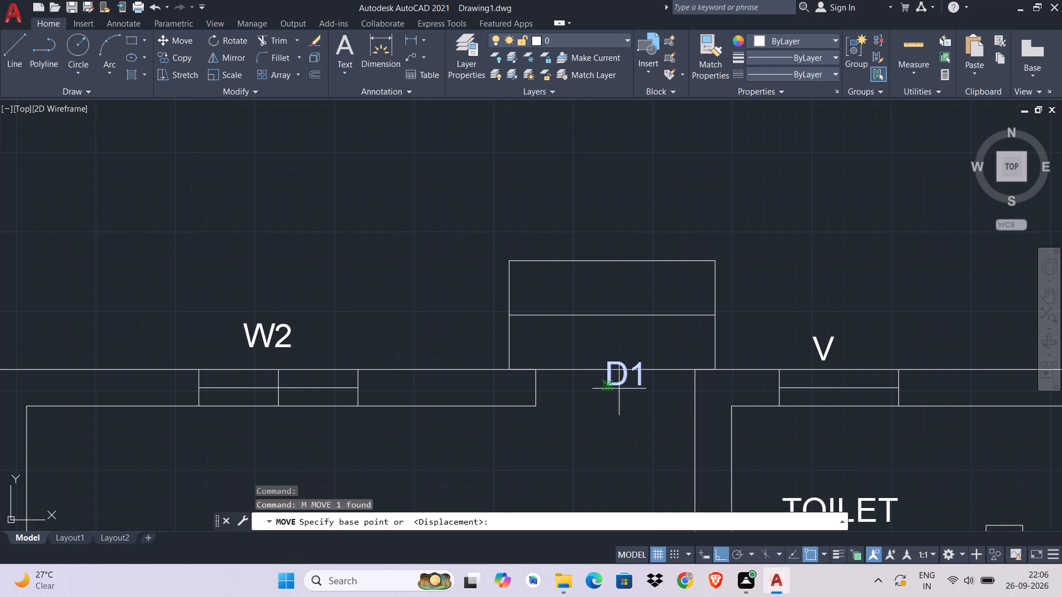
pyautogui.click(619, 389)
pyautogui.click(613, 409)
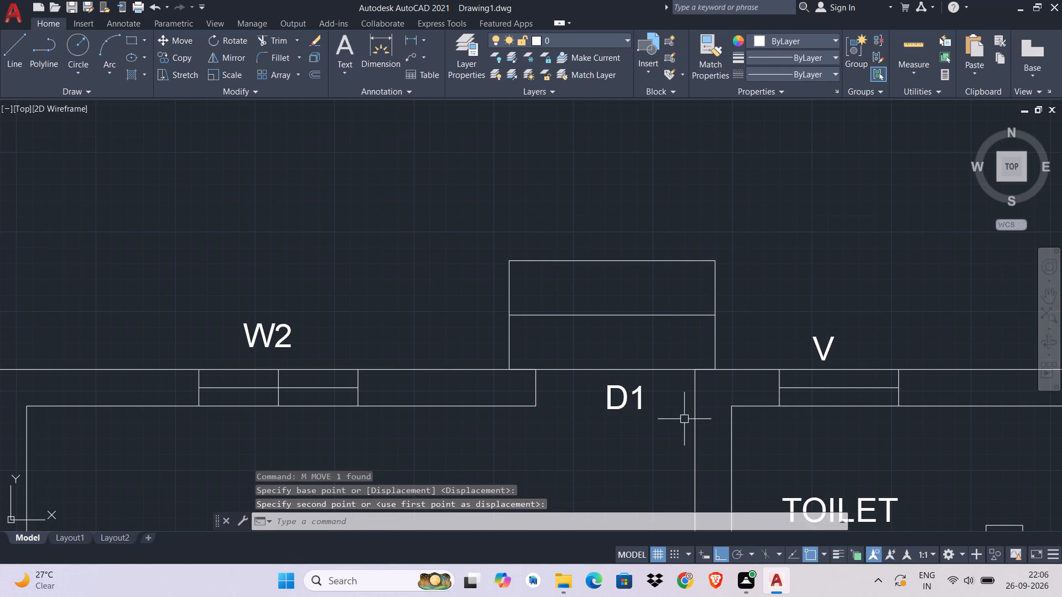
# Draw a short vertical line southward into the kitchen from the north wall's inner corner at the west side of the D1 opening.
pyautogui.scroll(-3, 686, 418)
pyautogui.moveTo(686, 413); pyautogui.dragTo(502, 235, button='middle')
pyautogui.moveTo(594, 350); pyautogui.dragTo(636, 339, button='middle')
pyautogui.press('Escape')
pyautogui.press('Escape')
pyautogui.press('Escape')
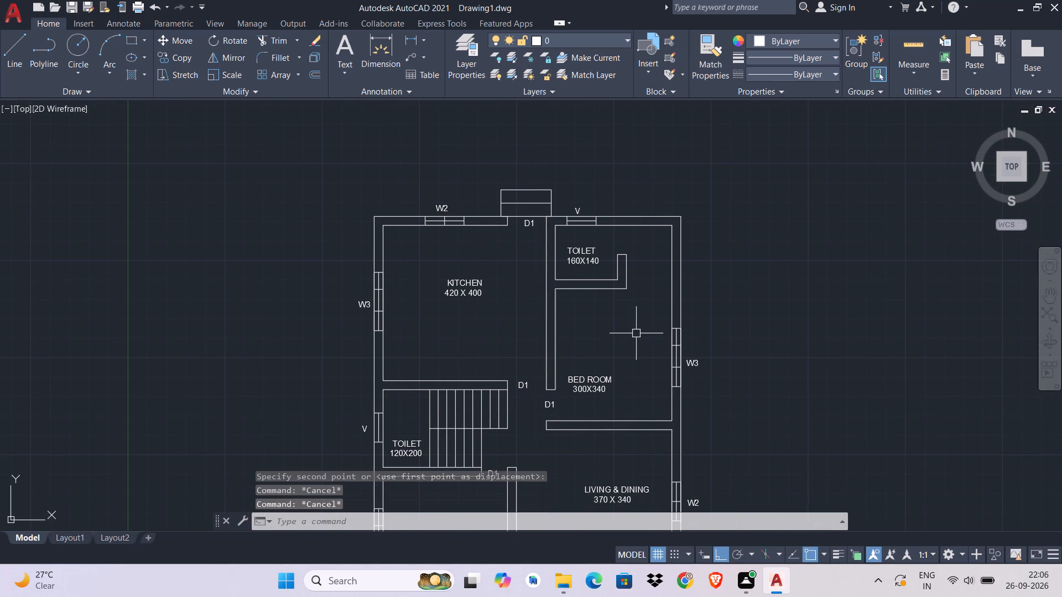
pyautogui.moveTo(584, 340); pyautogui.dragTo(684, 366, button='middle')
pyautogui.press('l')
pyautogui.press('space')
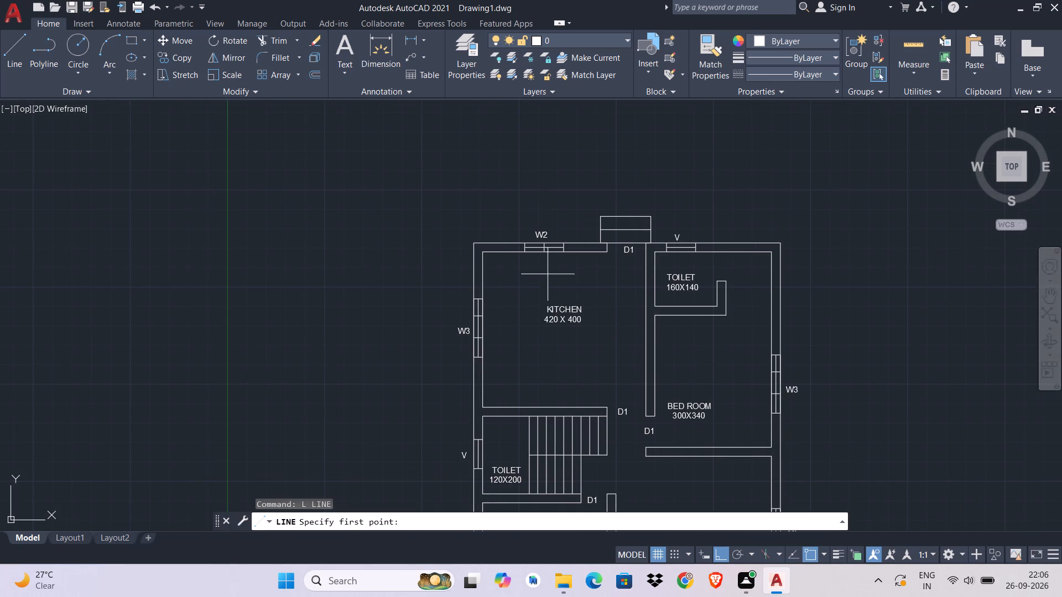
pyautogui.click(610, 254)
pyautogui.click(617, 292)
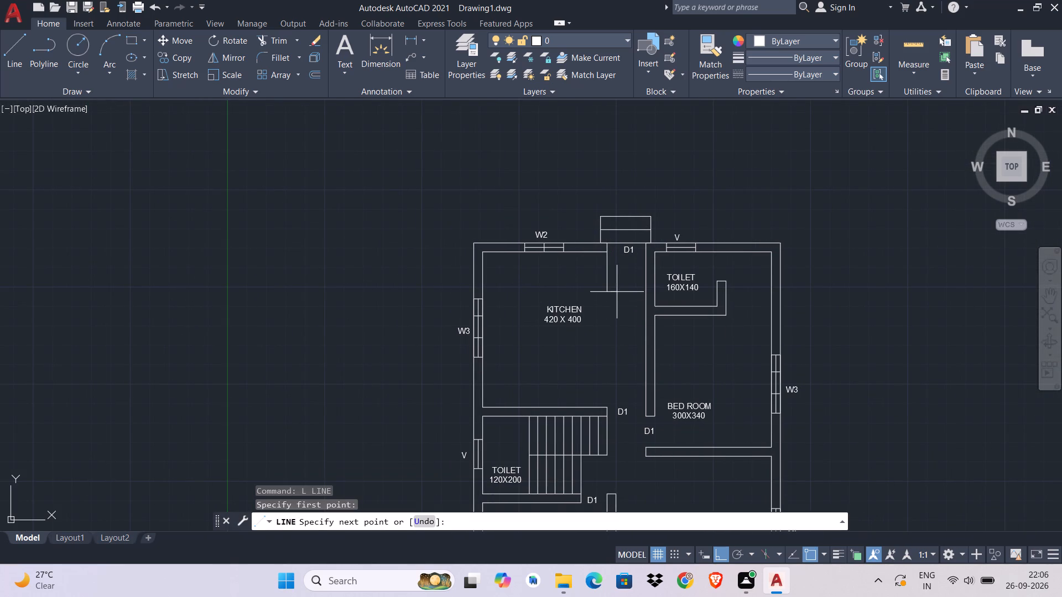
pyautogui.press('Escape')
# Draw a vertical line inside the kitchen from near its south wall to its north wall, just west of window W2.
pyautogui.press('l')
pyautogui.press('space')
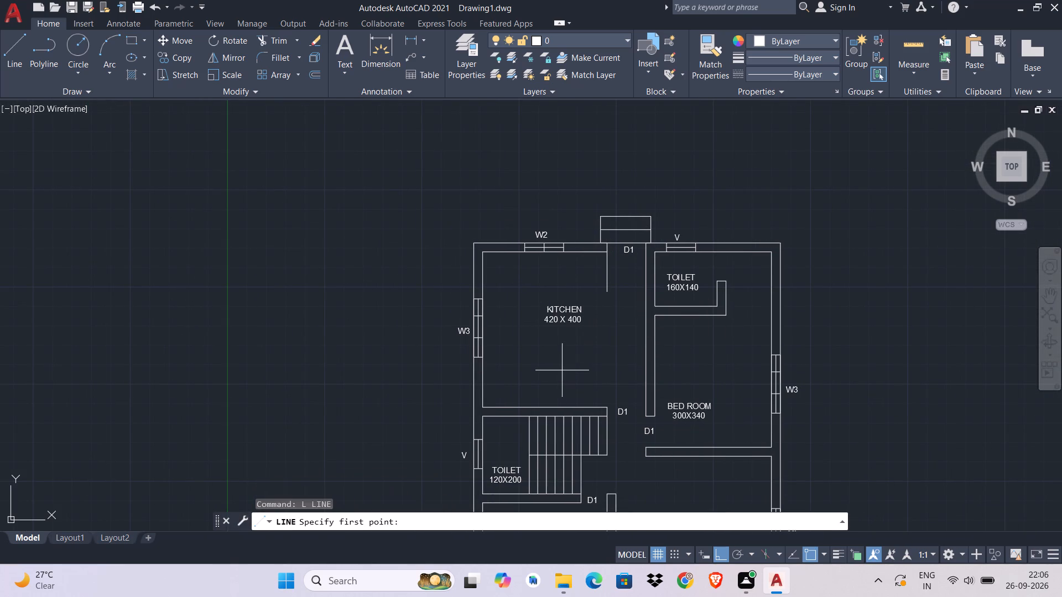
pyautogui.click(514, 405)
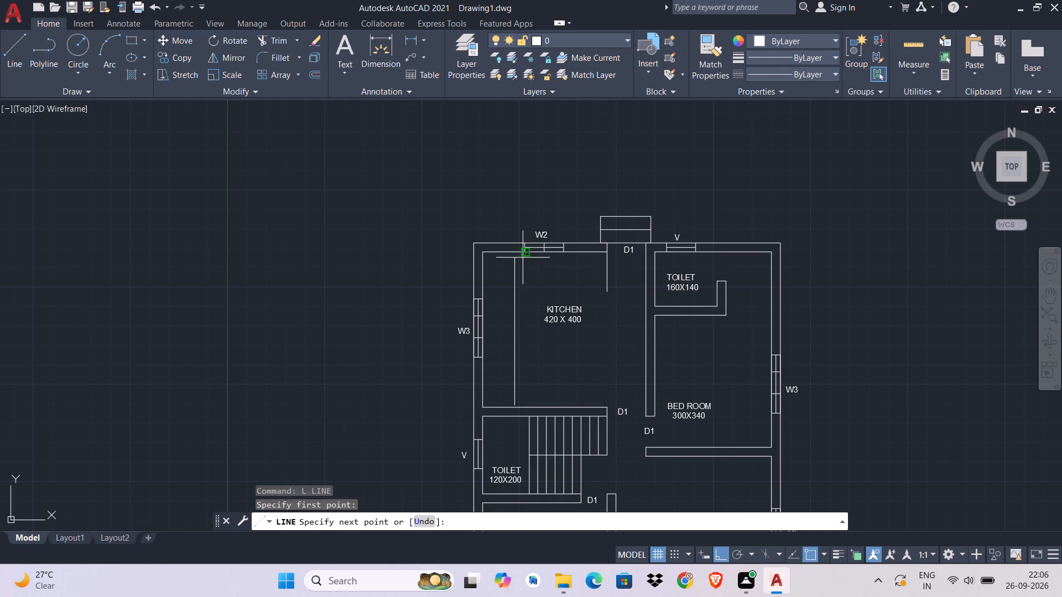
pyautogui.click(513, 253)
pyautogui.press('Escape')
# Draw a horizontal line across the kitchen, south of window W2, from the long vertical line to the short one by the door.
pyautogui.write('L')
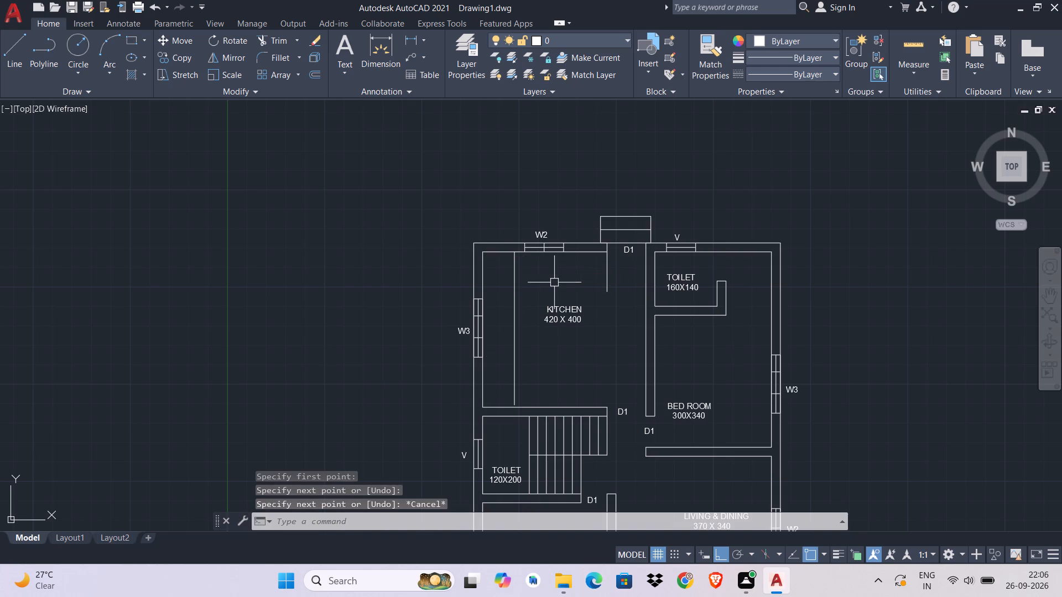
pyautogui.press('space')
pyautogui.click(517, 286)
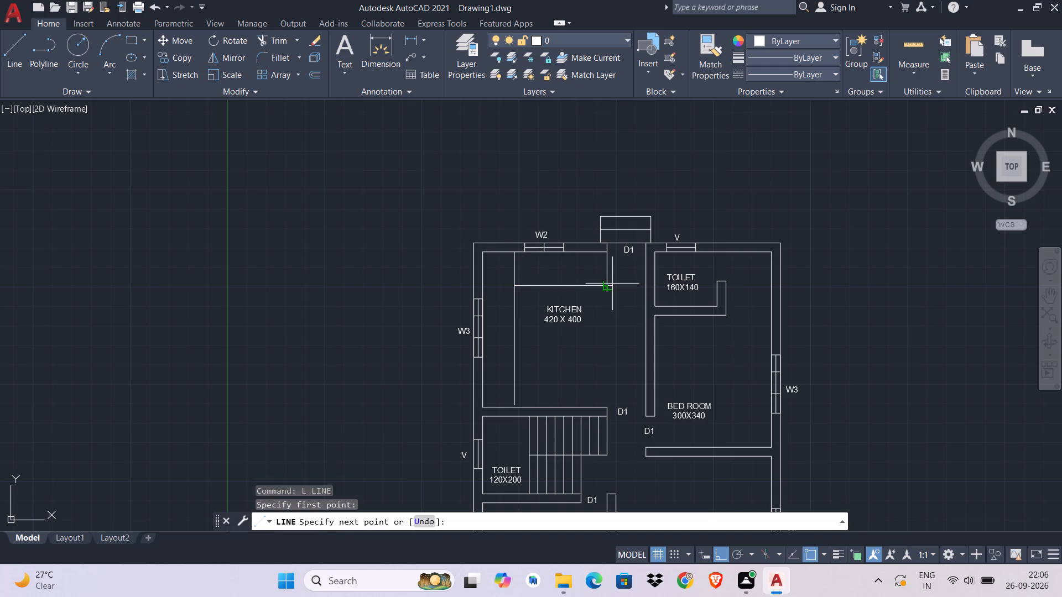
pyautogui.click(608, 286)
pyautogui.press('Escape')
# Trim the short line's south overhang and the long line's part north of the horizontal line, leaving an L-shaped kitchen counter outline.
pyautogui.press('t')
pyautogui.press('r')
pyautogui.press('space')
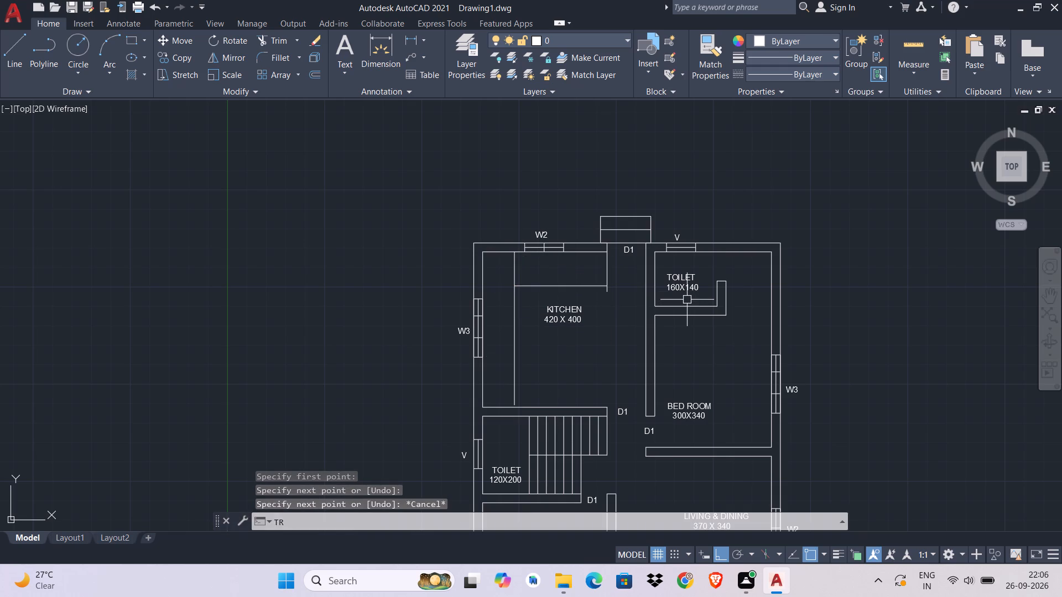
pyautogui.scroll(1, 575, 290)
pyautogui.click(626, 289)
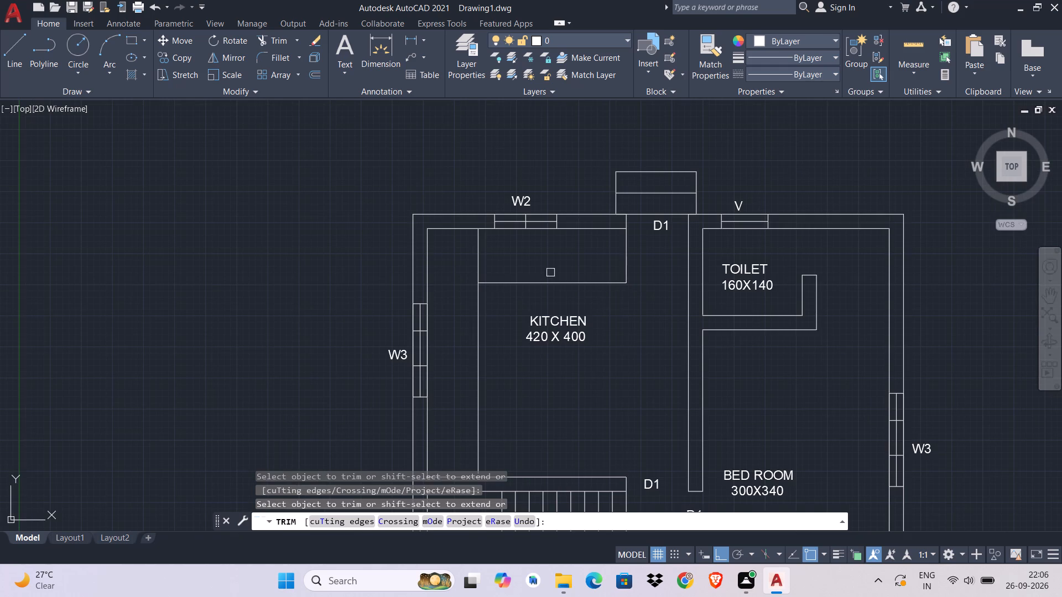
pyautogui.click(476, 252)
pyautogui.scroll(-1, 569, 348)
pyautogui.moveTo(574, 337); pyautogui.dragTo(604, 297, button='middle')
pyautogui.moveTo(655, 325); pyautogui.dragTo(668, 301, button='middle')
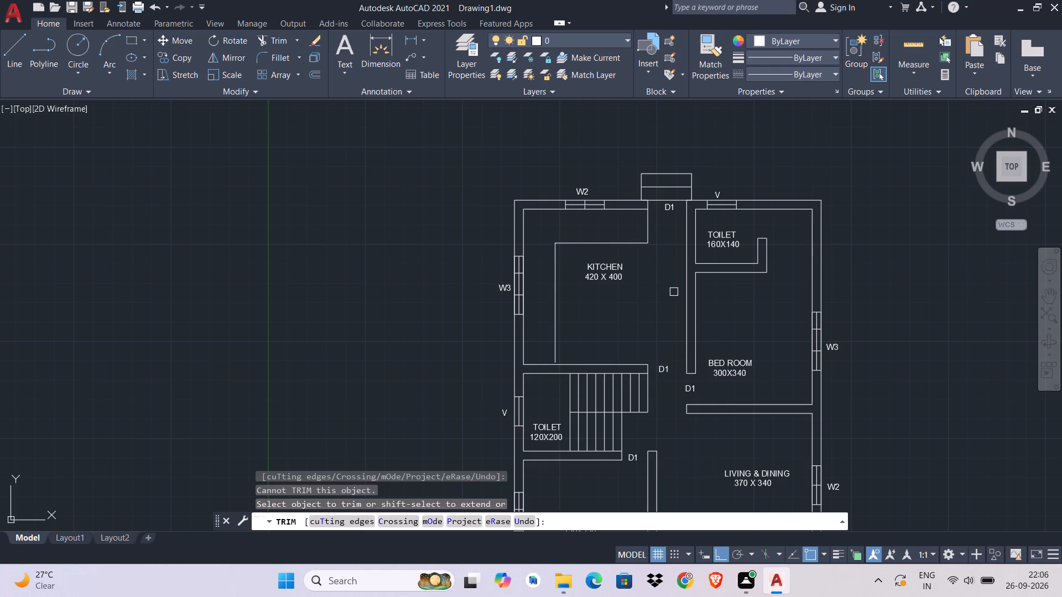
pyautogui.press('Escape')
pyautogui.press('Escape')
# Open the DesignCenter on the House Designer blocks.
pyautogui.hotkey('ctrl', '2')
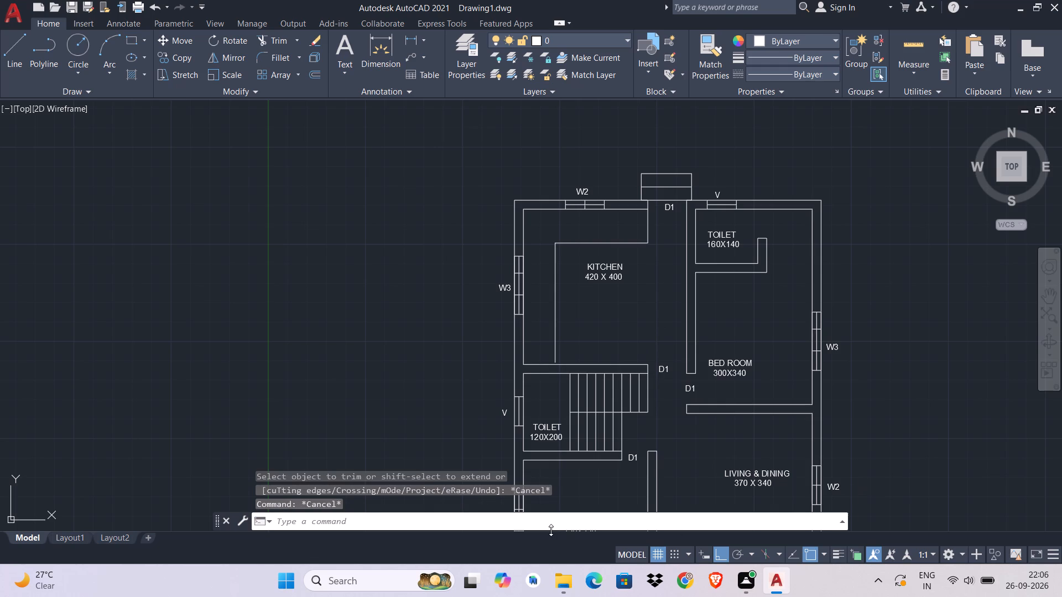
pyautogui.scroll(1, 649, 463)
pyautogui.press('Escape')
pyautogui.press('Escape')
pyautogui.press('Escape')
pyautogui.press('Escape')
pyautogui.press('Escape')
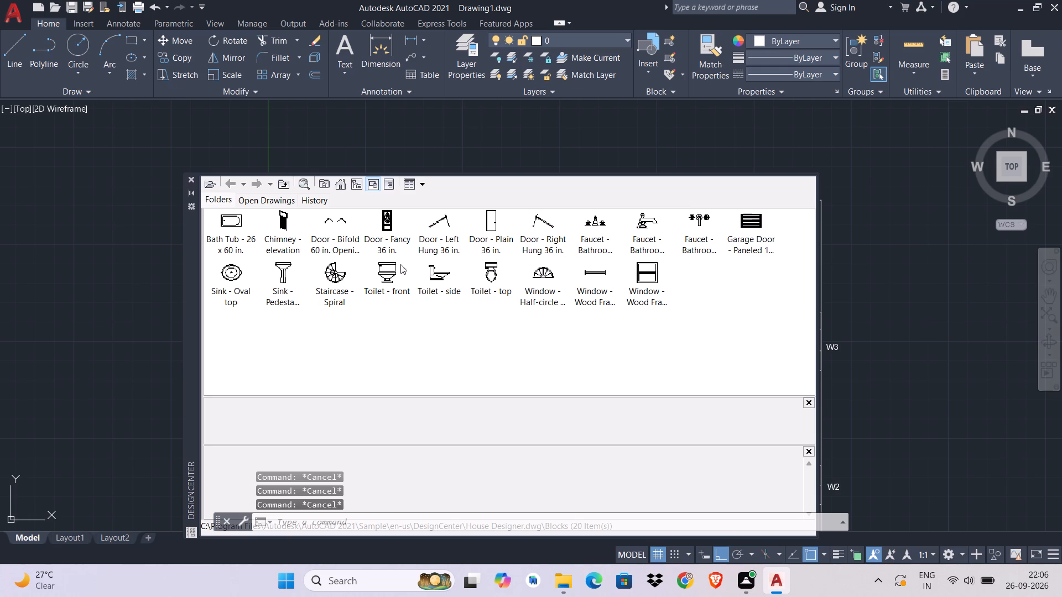
# Insert the Toilet - top block from the House Designer library outside the plan, east of the bedroom's window W3.
pyautogui.moveTo(491, 268); pyautogui.dragTo(918, 318)
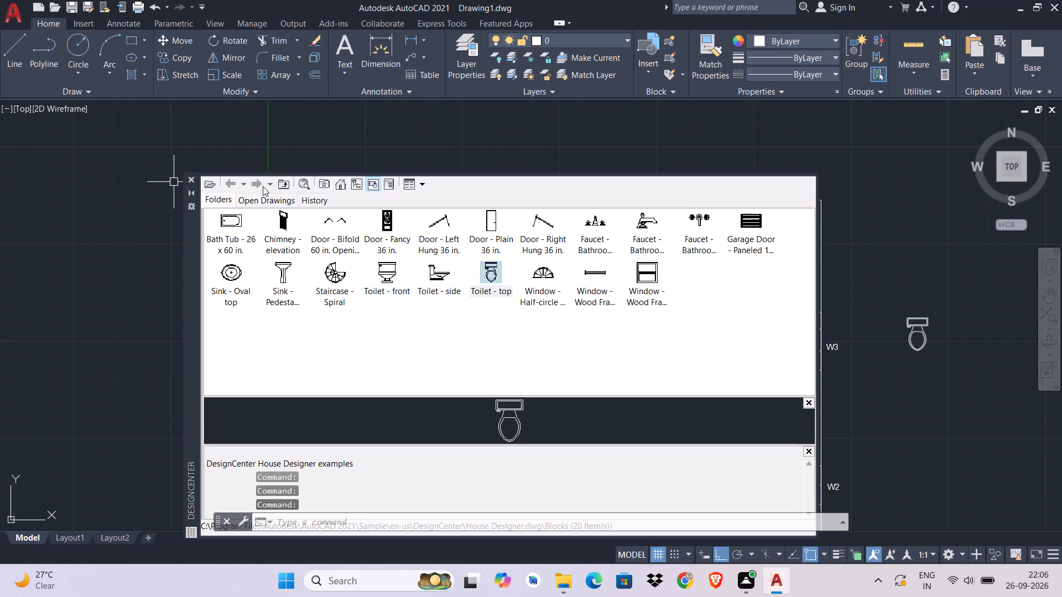
# Browse the Sample folder and its VisualLISP subfolders in the DesignCenter for further block libraries.
pyautogui.click(339, 185)
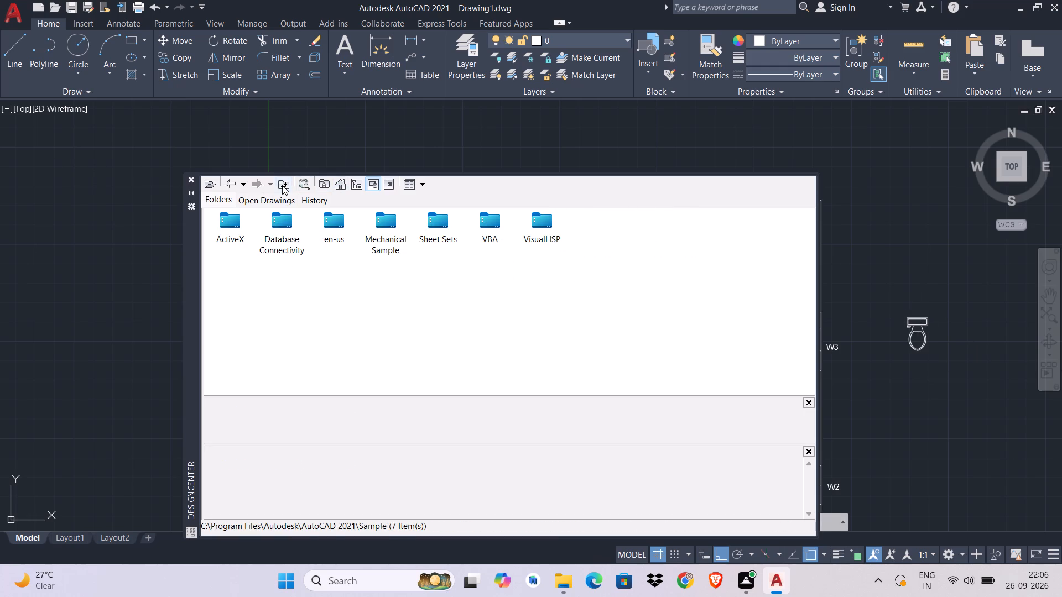
pyautogui.click(235, 187)
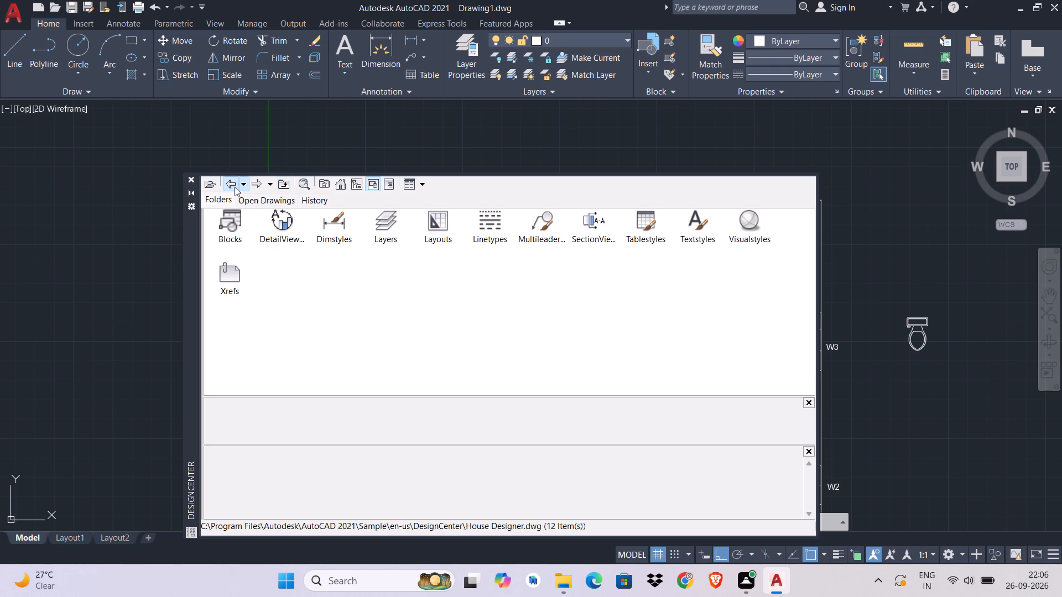
pyautogui.click(235, 187)
pyautogui.click(332, 180)
pyautogui.doubleClick(338, 187)
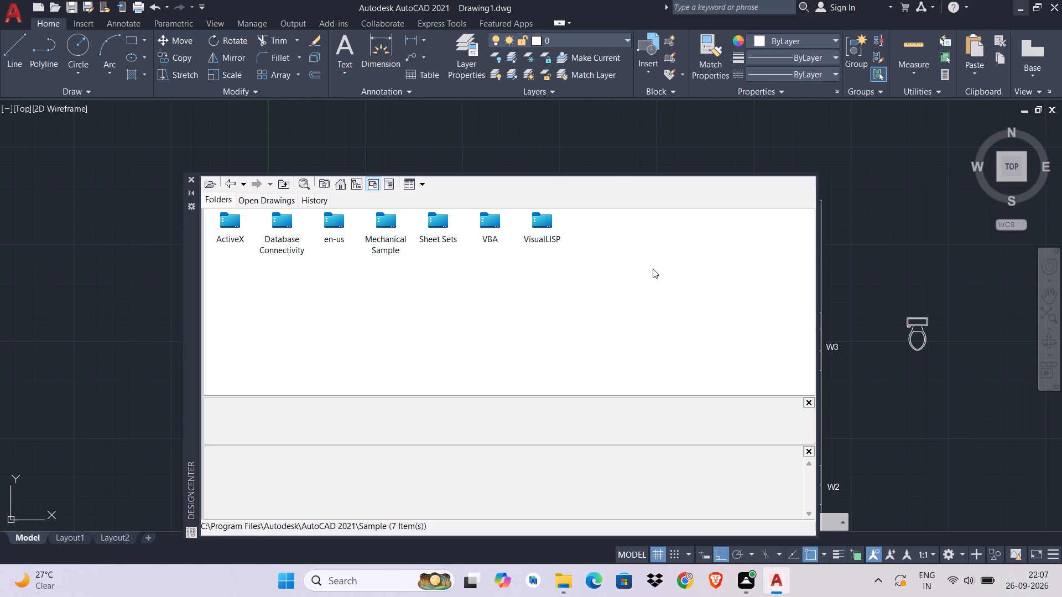
pyautogui.doubleClick(546, 223)
pyautogui.doubleClick(218, 226)
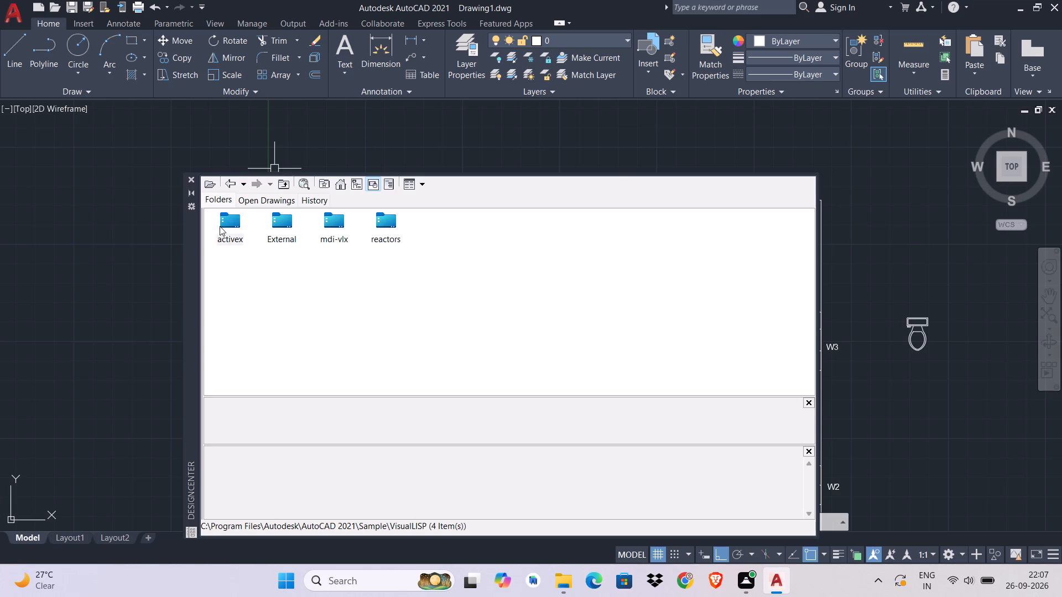
pyautogui.doubleClick(220, 221)
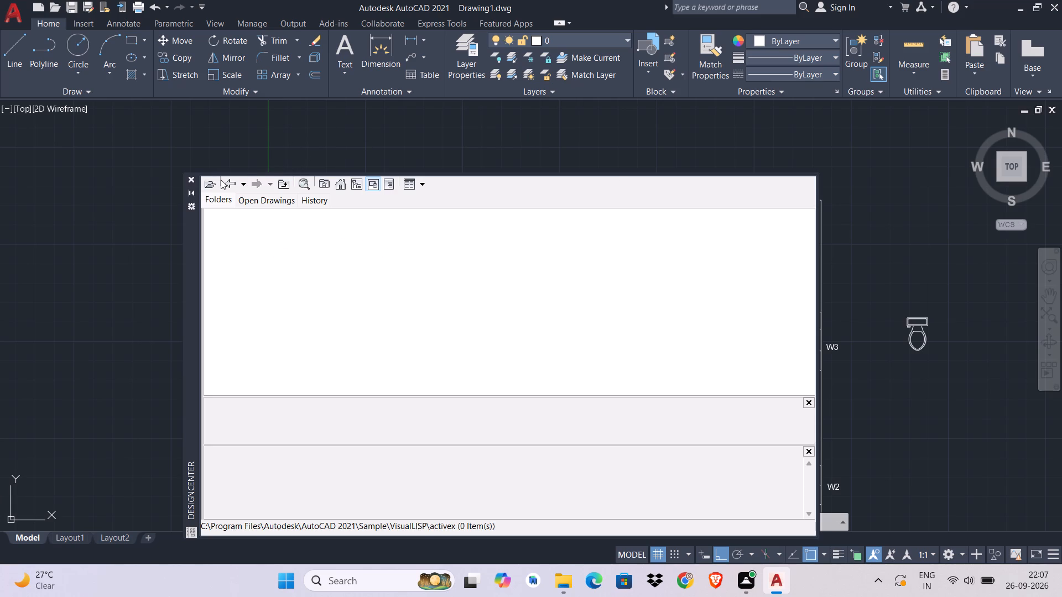
pyautogui.click(226, 184)
pyautogui.click(226, 184)
pyautogui.click(226, 184)
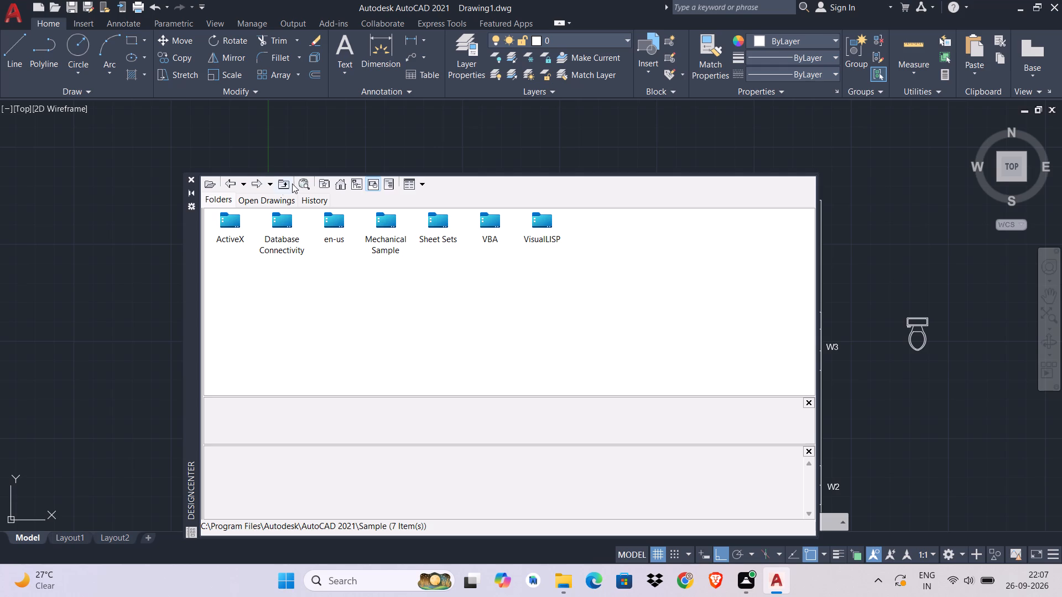
# Show the DesignCenter folder list and look through the Favorites and Desktop folders for drawings containing blocks.
pyautogui.click(328, 182)
pyautogui.click(336, 182)
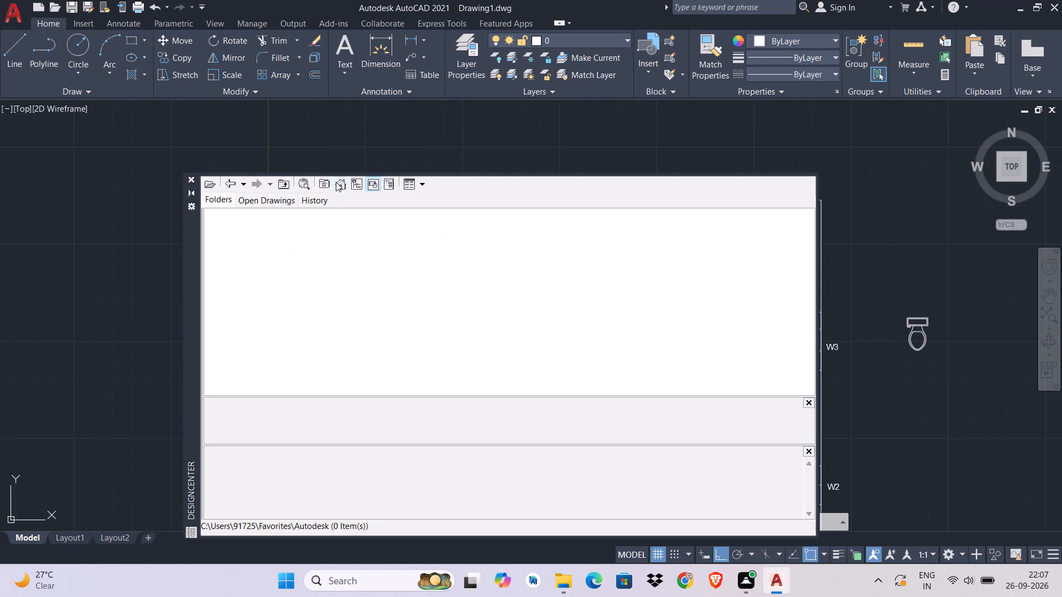
pyautogui.click(362, 188)
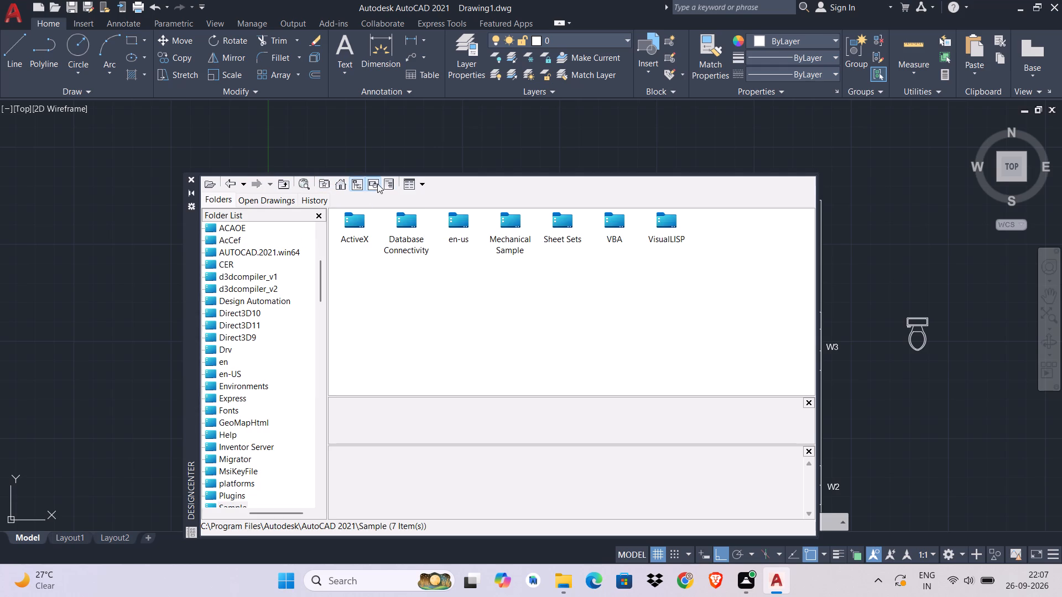
pyautogui.doubleClick(374, 182)
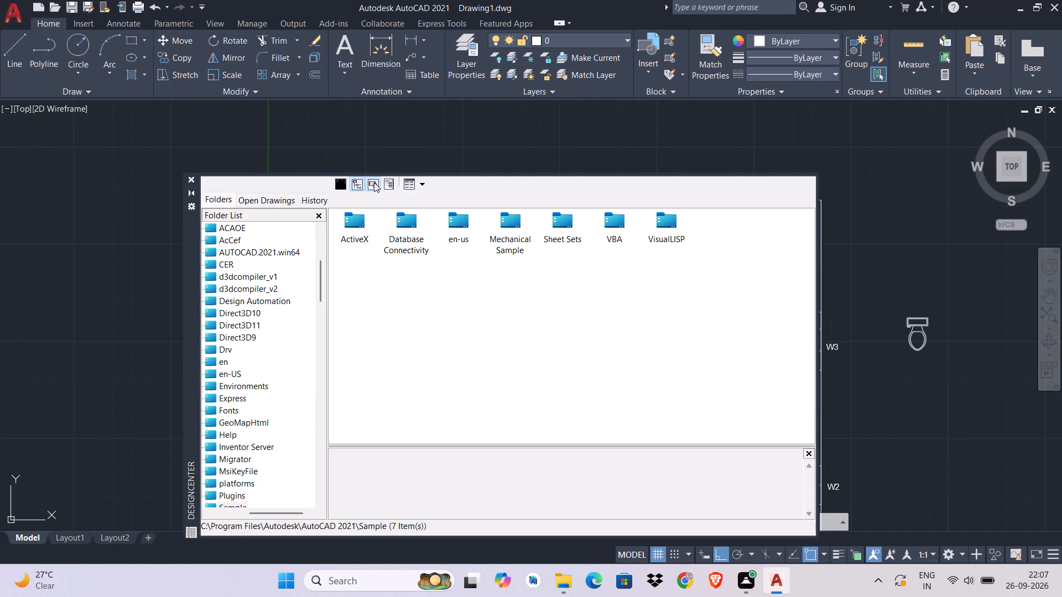
pyautogui.doubleClick(386, 182)
pyautogui.click(401, 182)
pyautogui.doubleClick(407, 182)
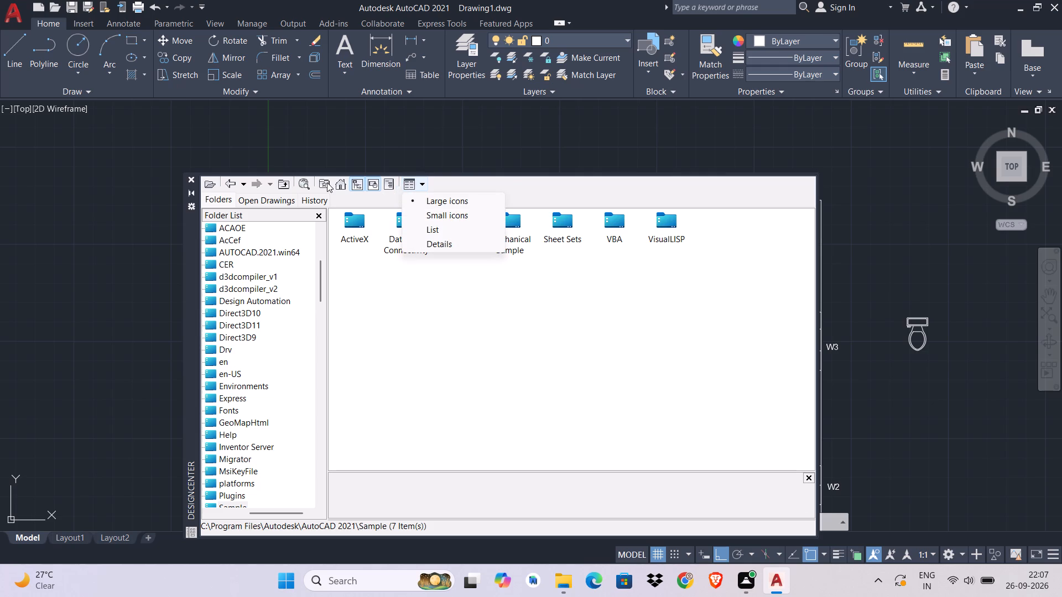
pyautogui.click(340, 187)
pyautogui.click(238, 182)
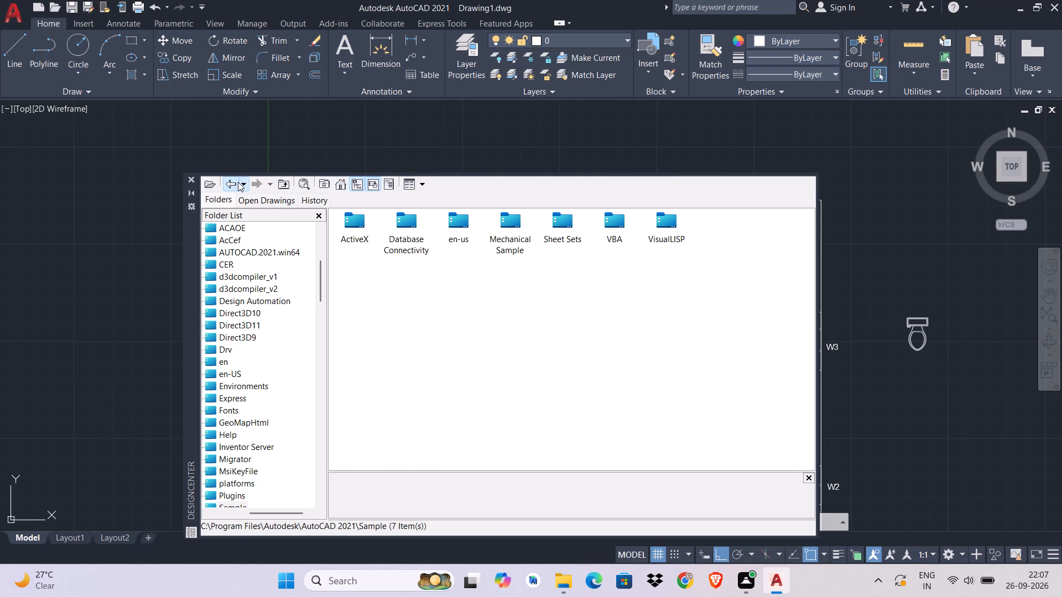
pyautogui.click(246, 182)
pyautogui.scroll(-2, 369, 346)
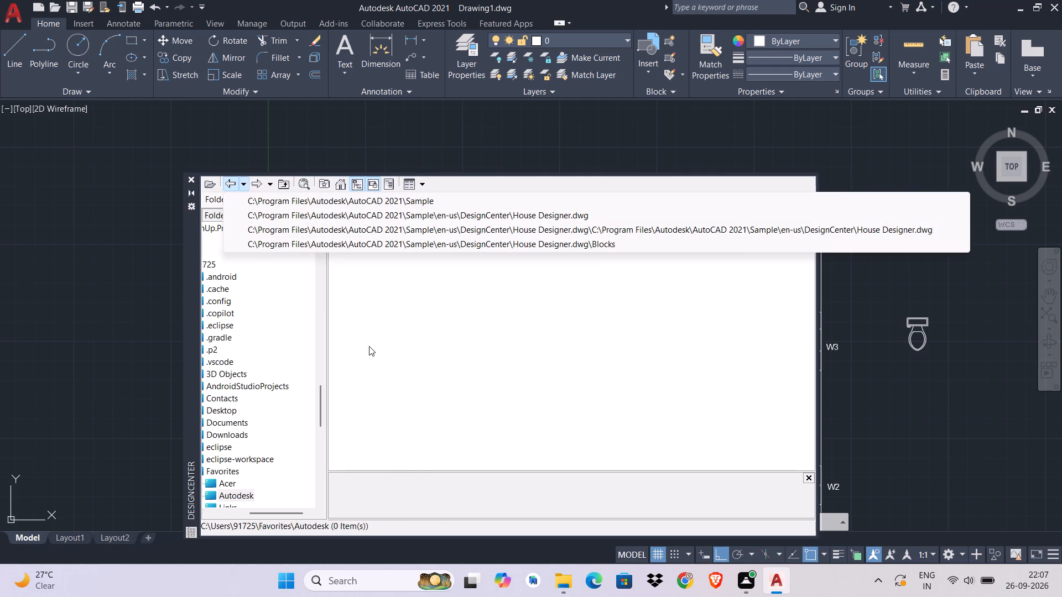
pyautogui.doubleClick(231, 411)
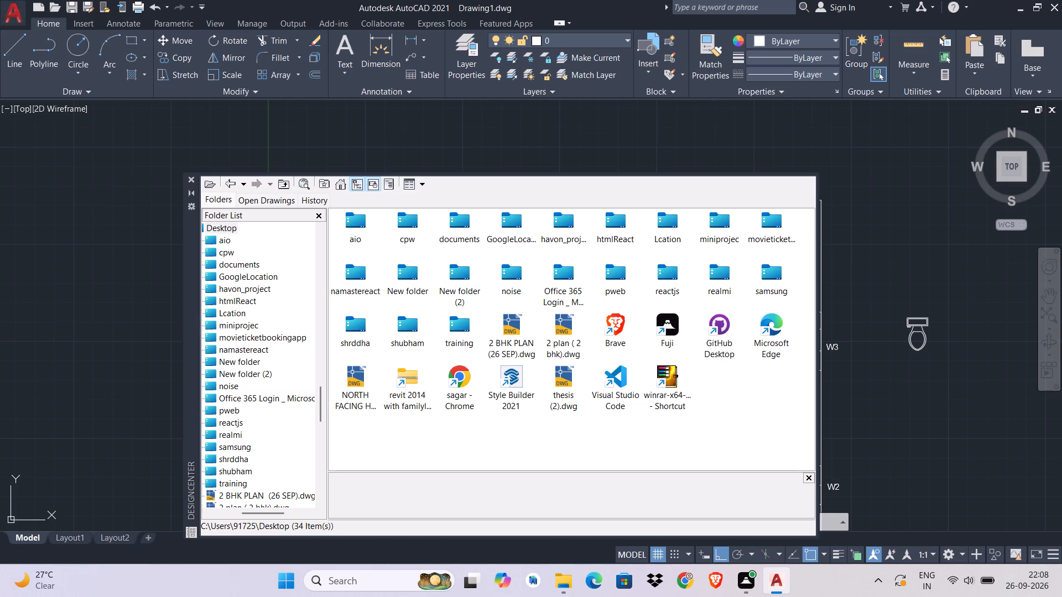
# Examine the DesignCenter folder tree around Sample and its ActiveX folder for block sources, and close the DesignCenter.
pyautogui.click(338, 185)
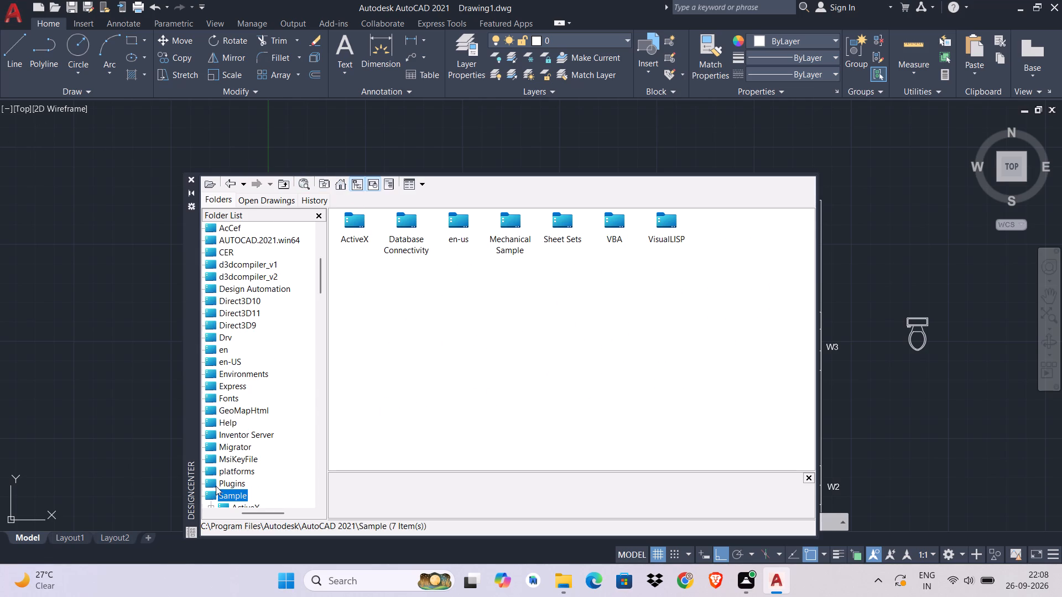
pyautogui.scroll(-8, 222, 478)
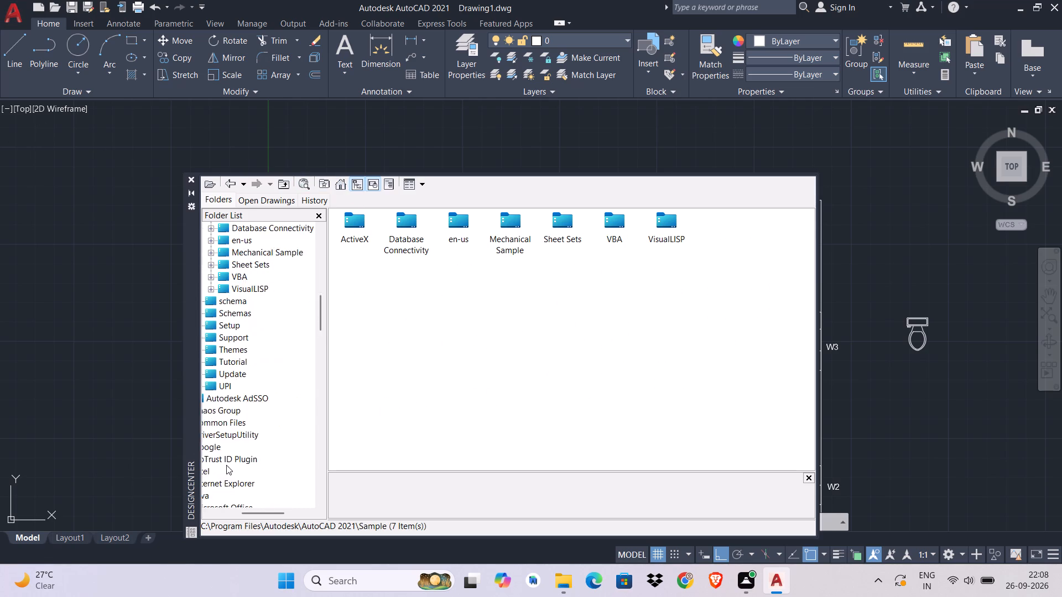
pyautogui.scroll(-2, 226, 465)
pyautogui.scroll(9, 247, 285)
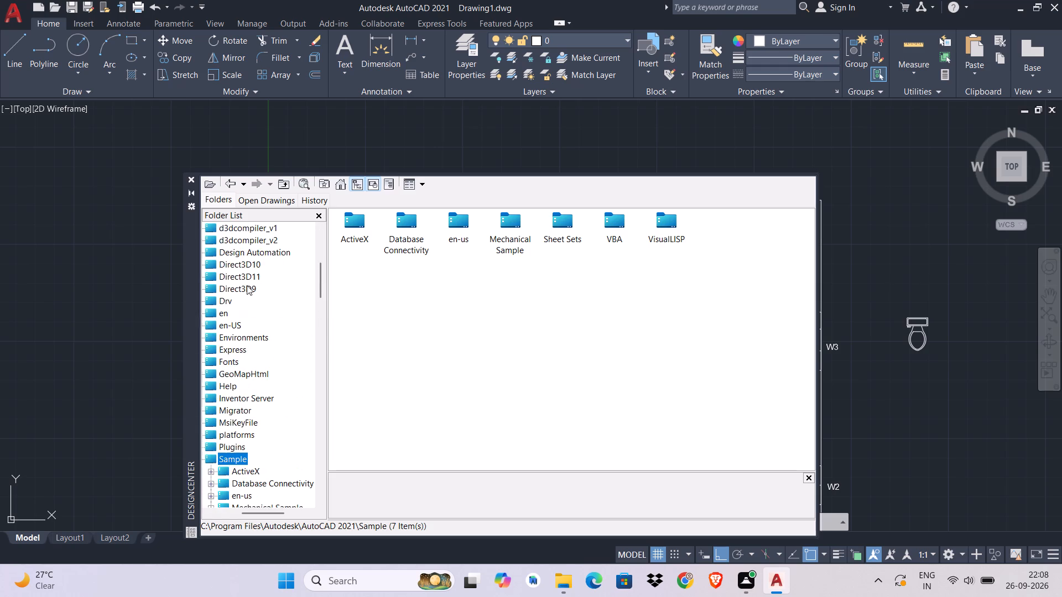
pyautogui.scroll(4, 247, 285)
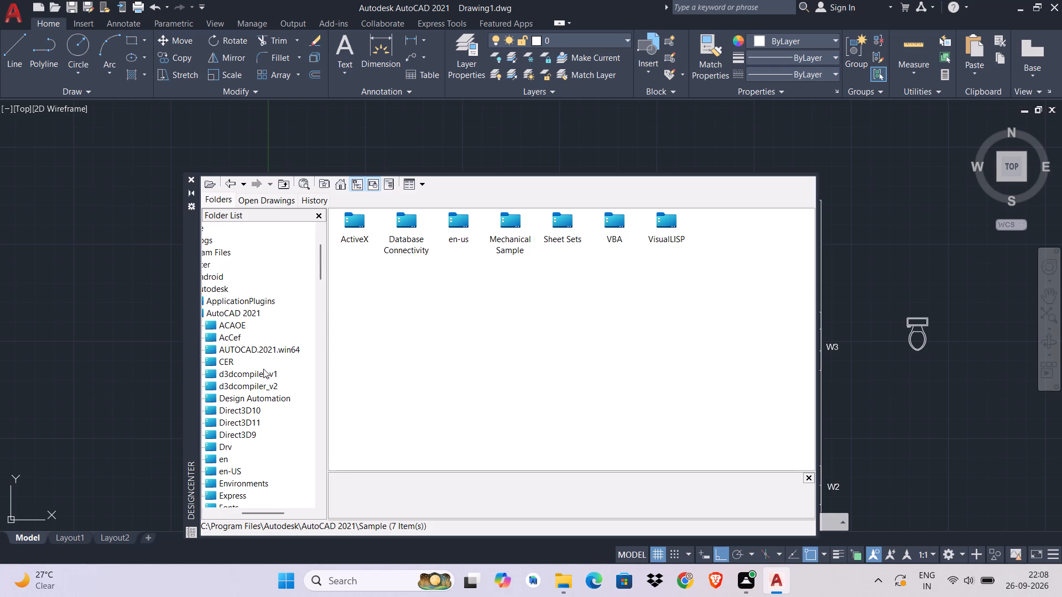
pyautogui.scroll(2, 259, 329)
pyautogui.scroll(-1, 259, 329)
pyautogui.scroll(2, 259, 329)
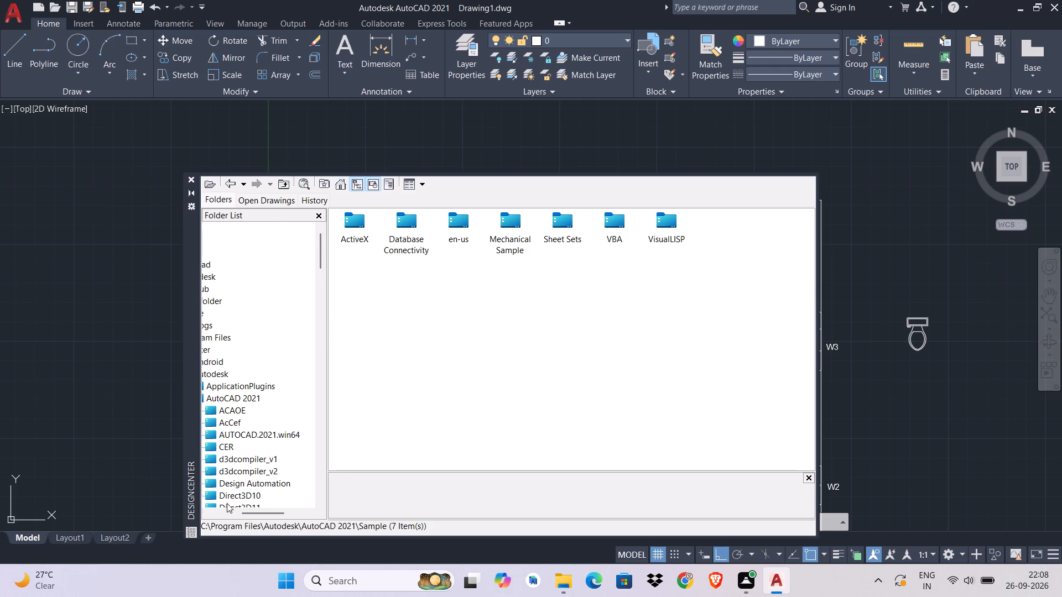
pyautogui.moveTo(244, 516); pyautogui.dragTo(216, 517)
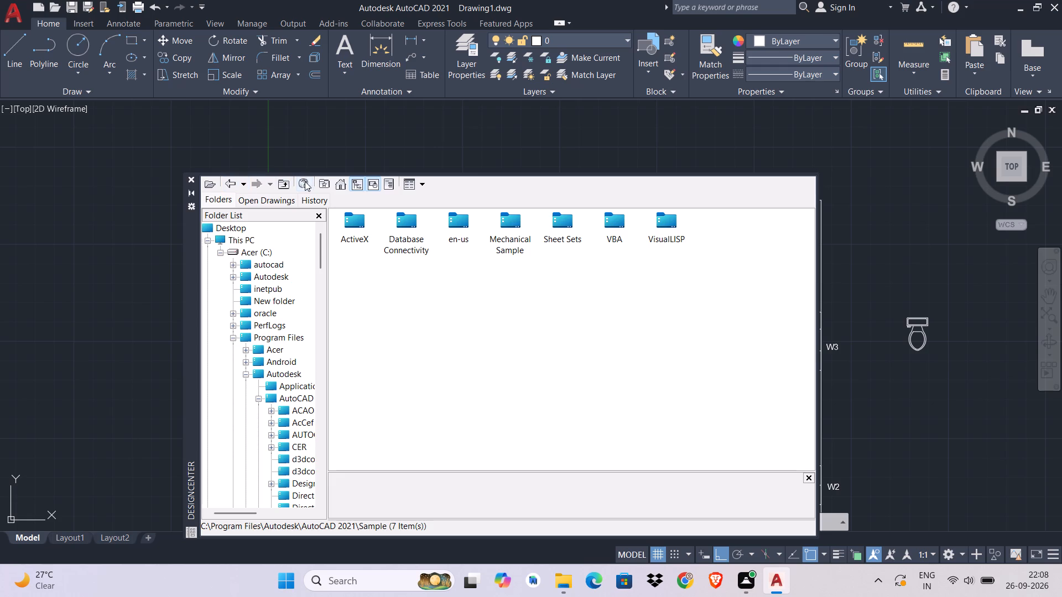
pyautogui.click(335, 187)
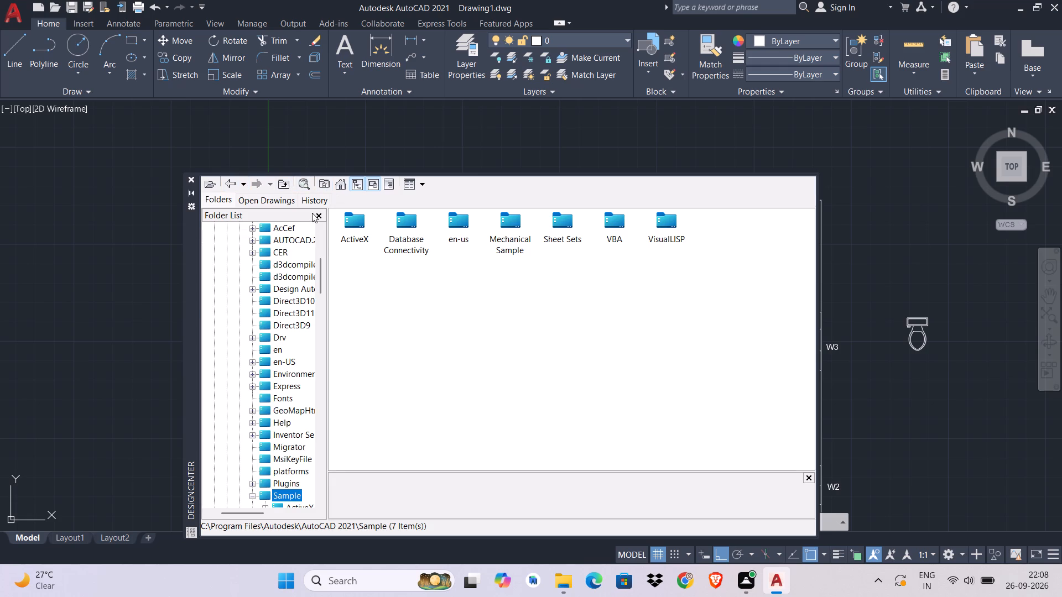
pyautogui.doubleClick(343, 224)
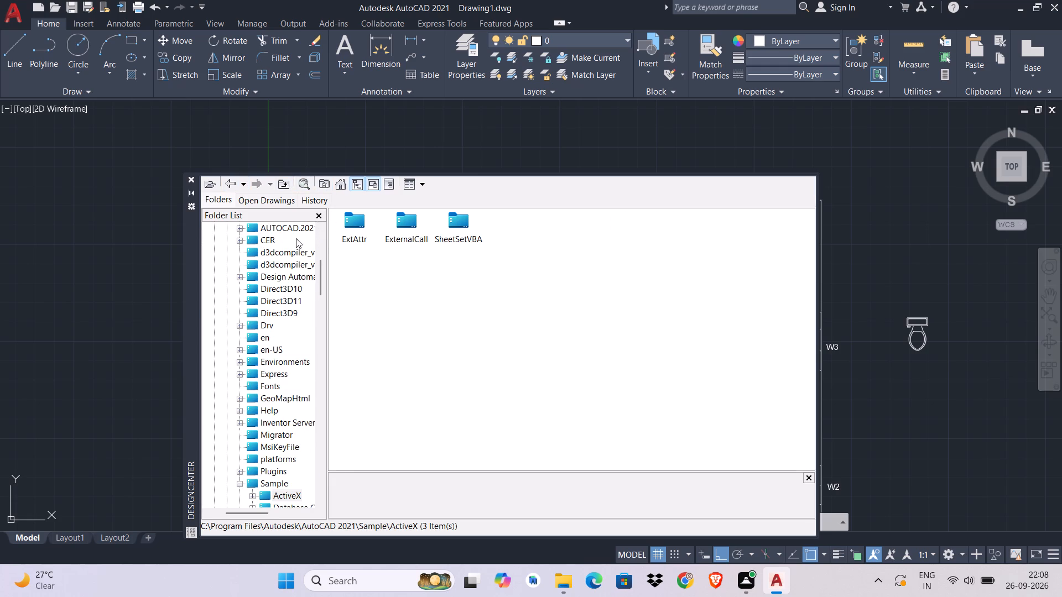
pyautogui.click(222, 184)
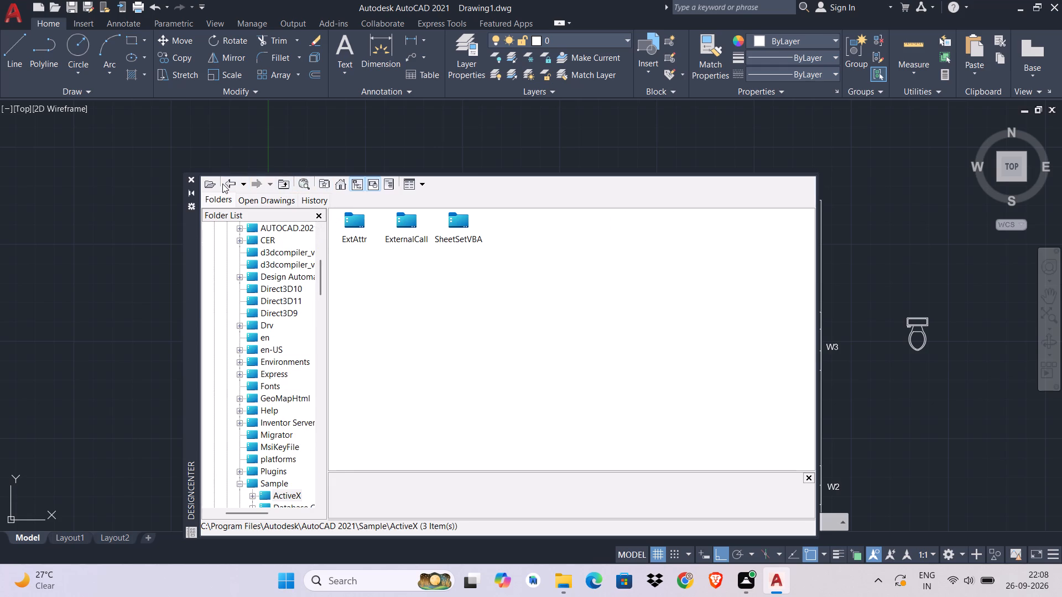
pyautogui.click(227, 185)
pyautogui.click(227, 185)
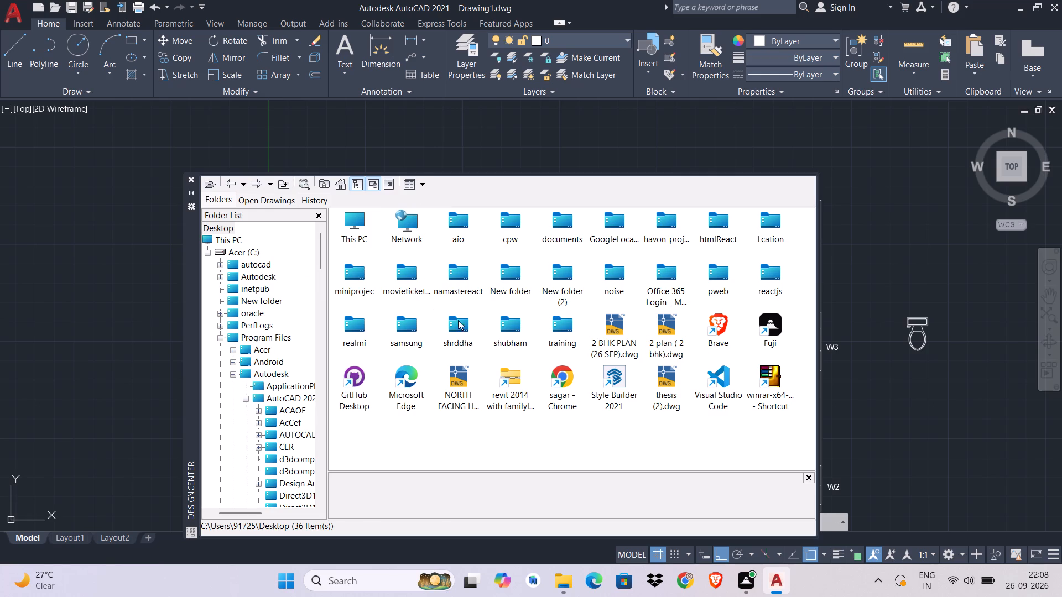
pyautogui.click(232, 184)
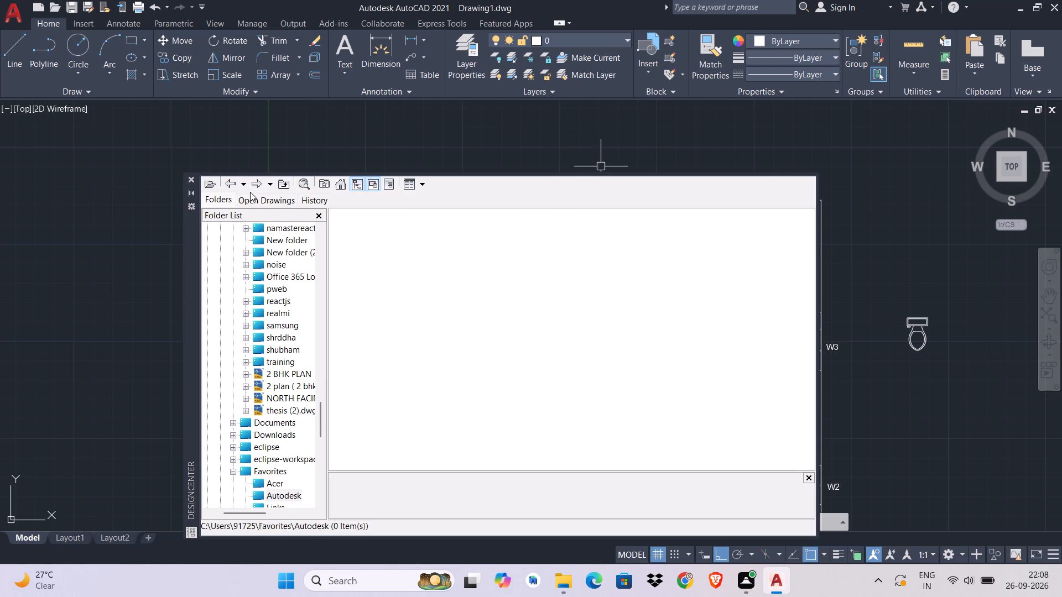
pyautogui.click(190, 179)
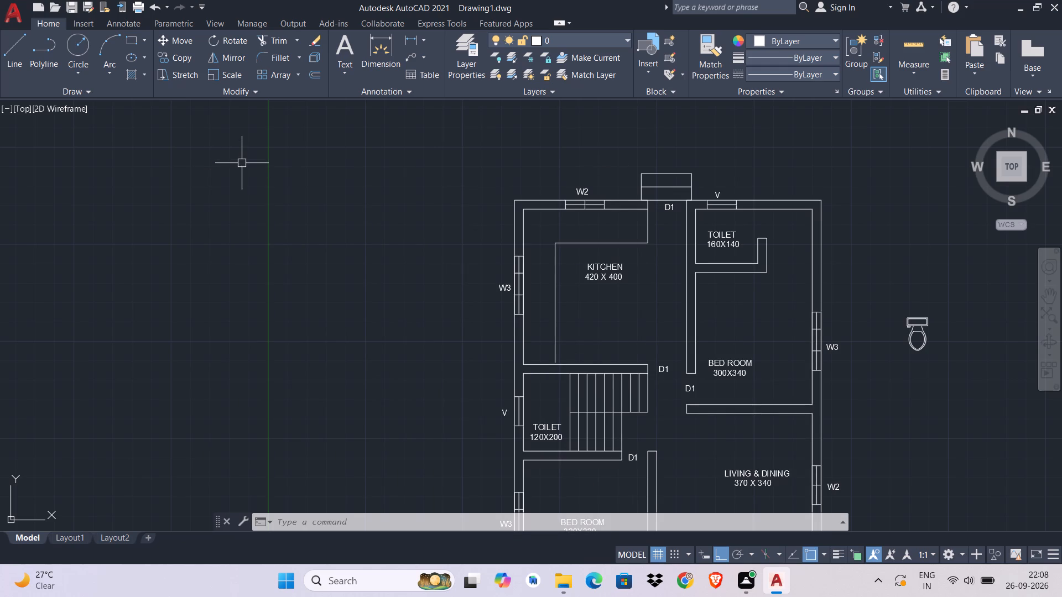
# Reopen the DesignCenter, look through its view options and folder list for block libraries, and close it.
pyautogui.hotkey('ctrl', '2')
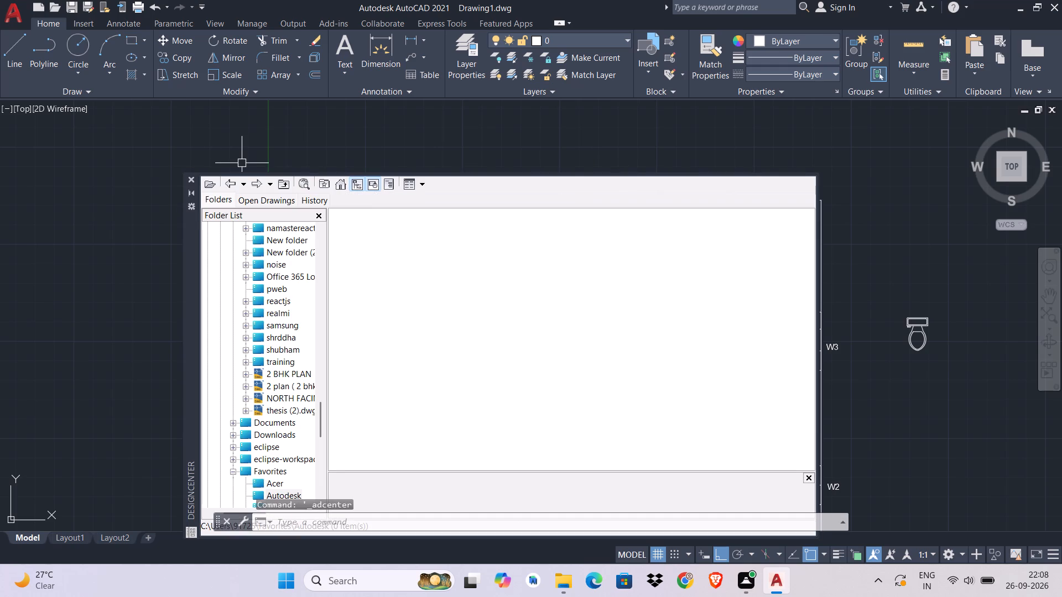
pyautogui.click(422, 190)
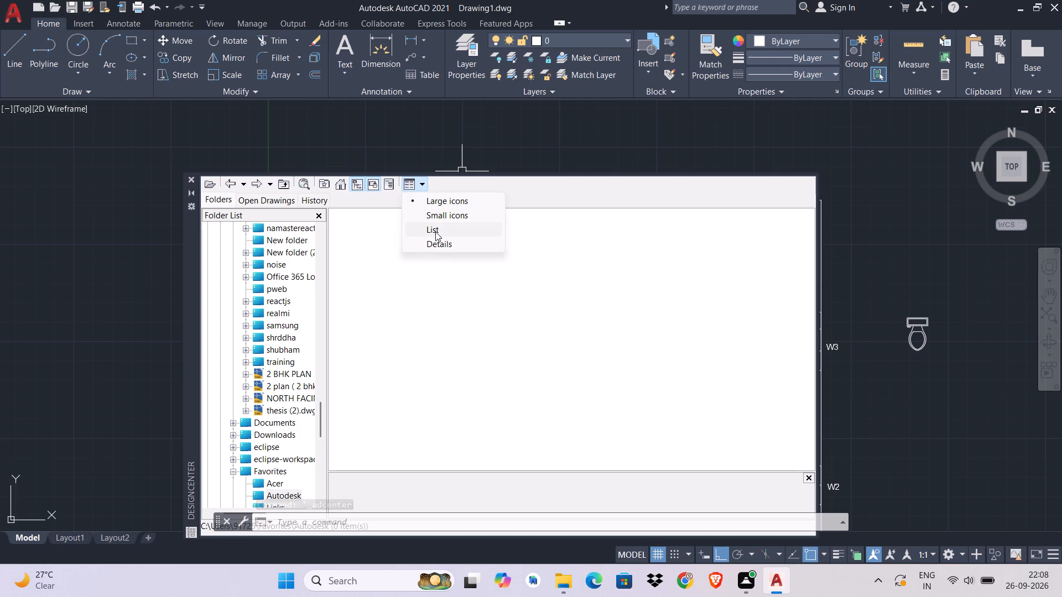
pyautogui.click(434, 216)
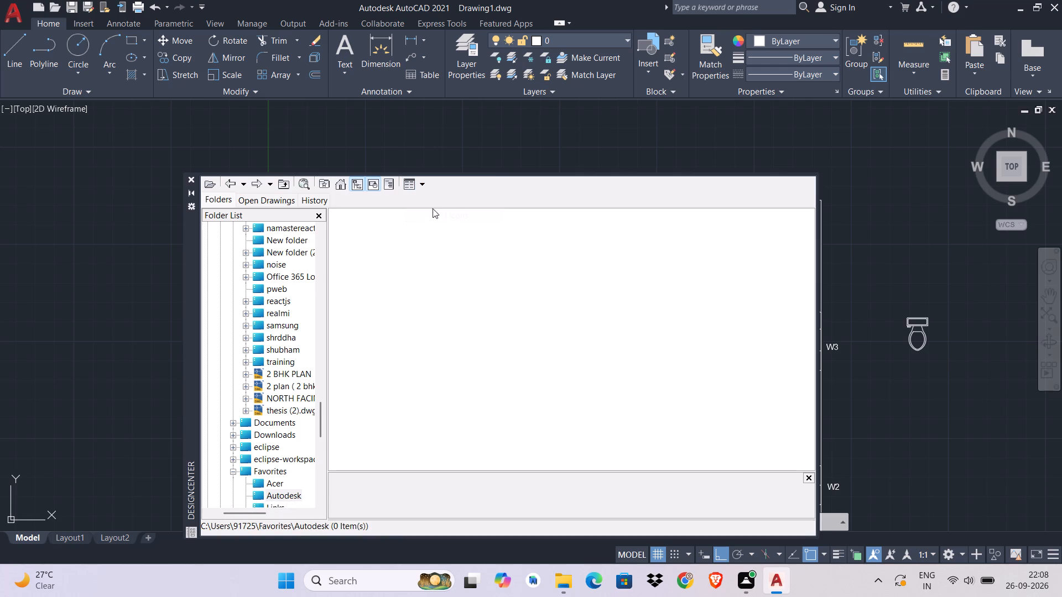
pyautogui.click(424, 184)
pyautogui.click(435, 198)
pyautogui.scroll(18, 286, 287)
pyautogui.middleClick(286, 313)
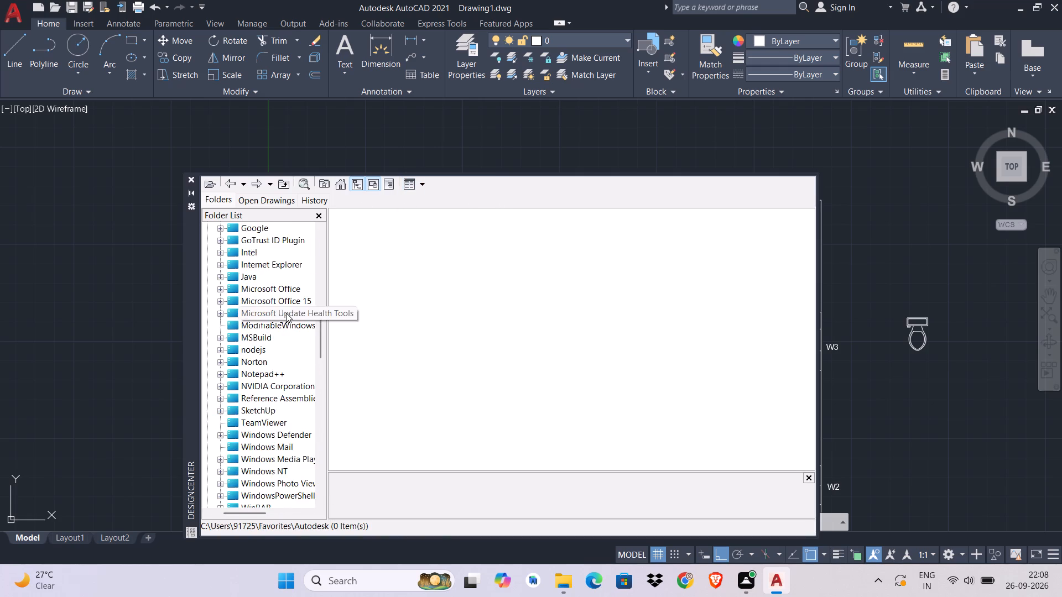
pyautogui.scroll(11, 286, 310)
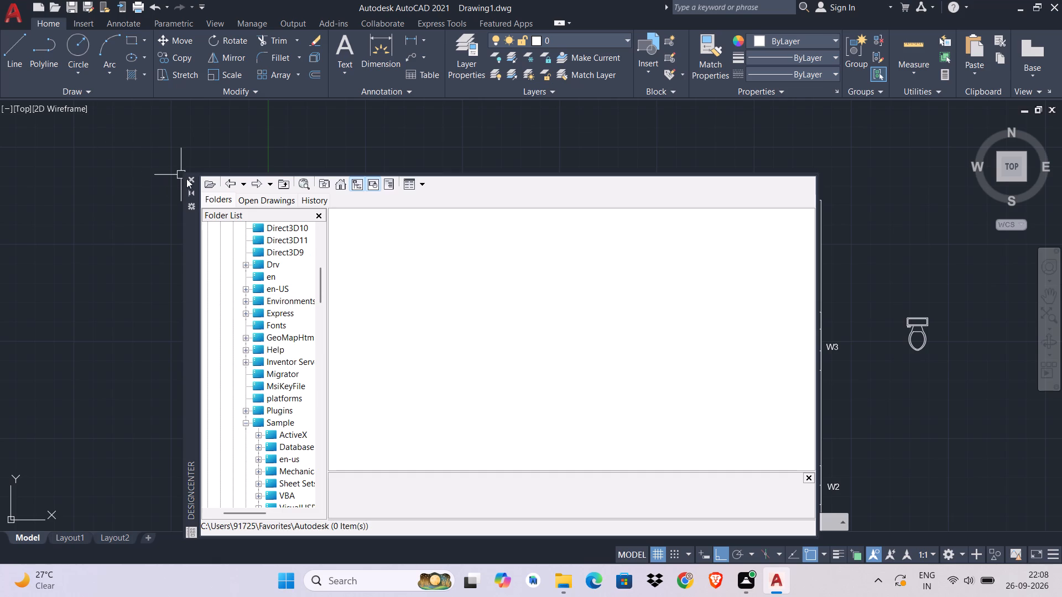
pyautogui.click(189, 180)
# Insert the Toilet - top block outside the plan's east wall, level with the upper bedroom, at scale 1 and rotation 0.
pyautogui.click(642, 76)
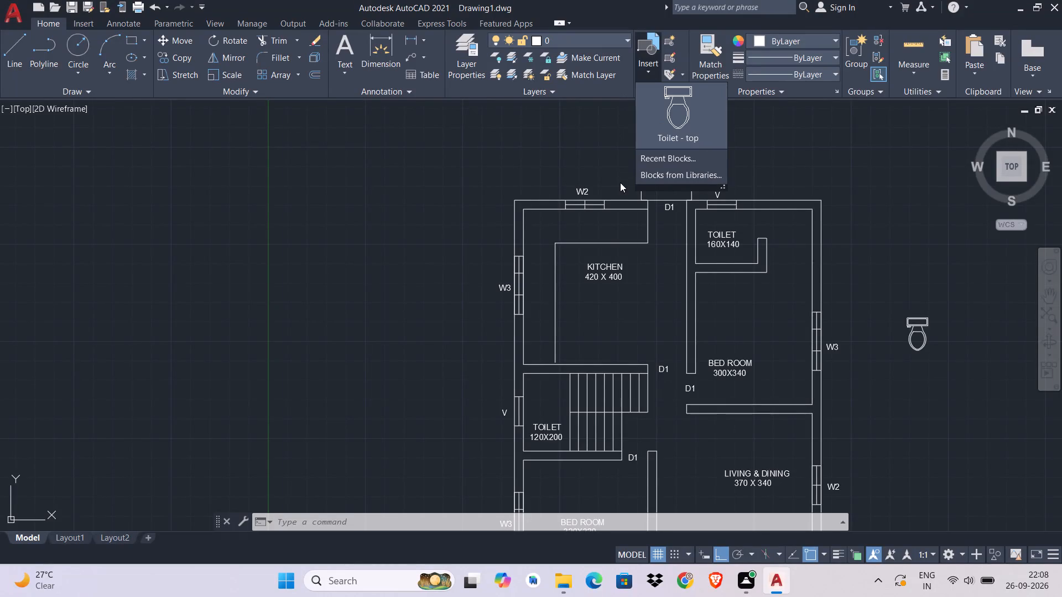
pyautogui.click(669, 118)
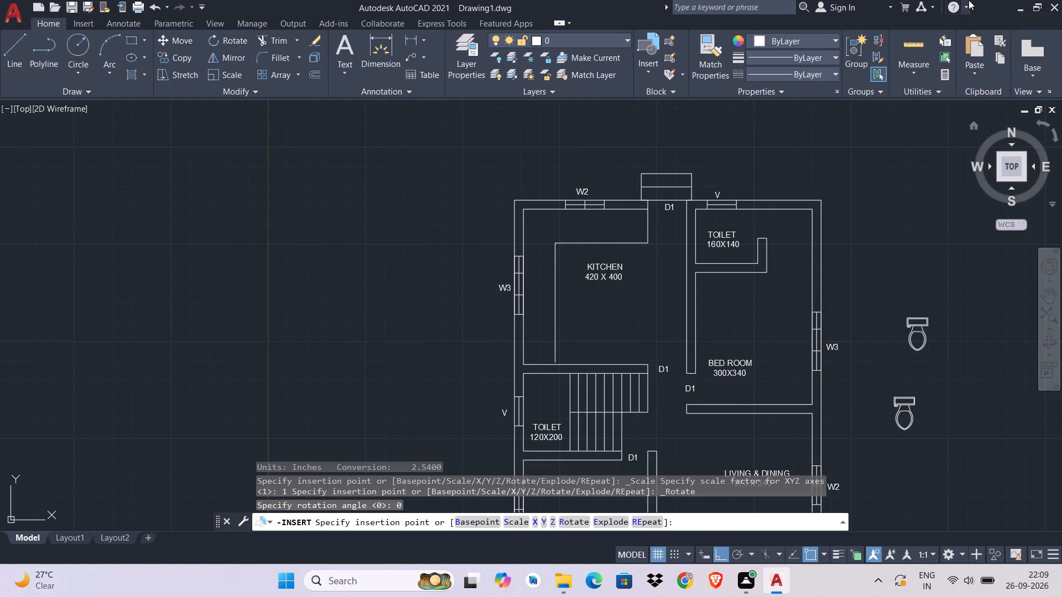
pyautogui.click(844, 247)
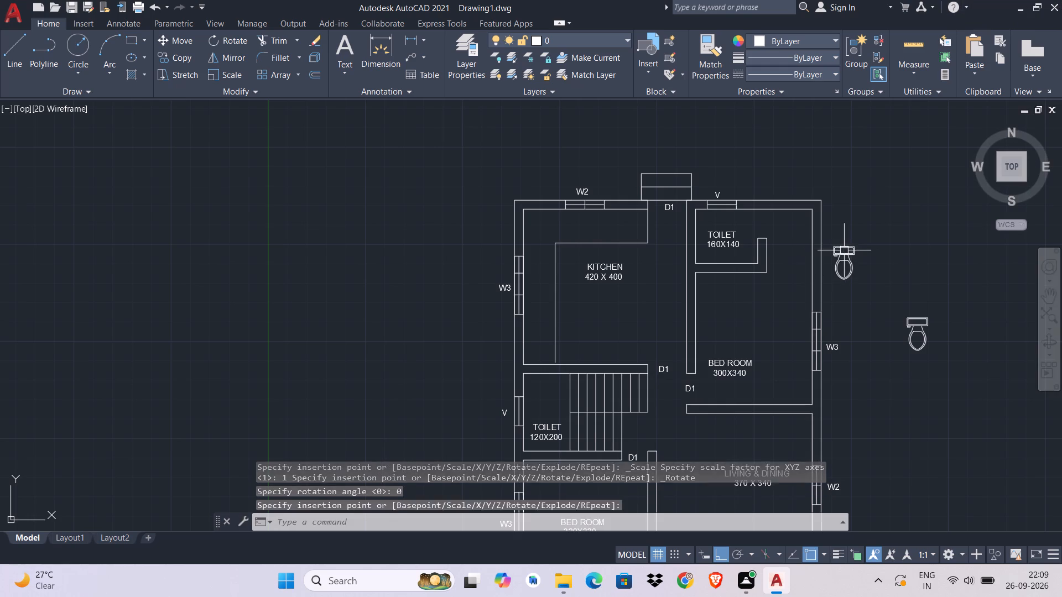
pyautogui.press('Escape')
# Rotate the newly inserted toilet block a quarter turn about its tank corner so the bowl points east.
pyautogui.scroll(4, 844, 250)
pyautogui.click(851, 249)
pyautogui.click(783, 379)
pyautogui.press('r')
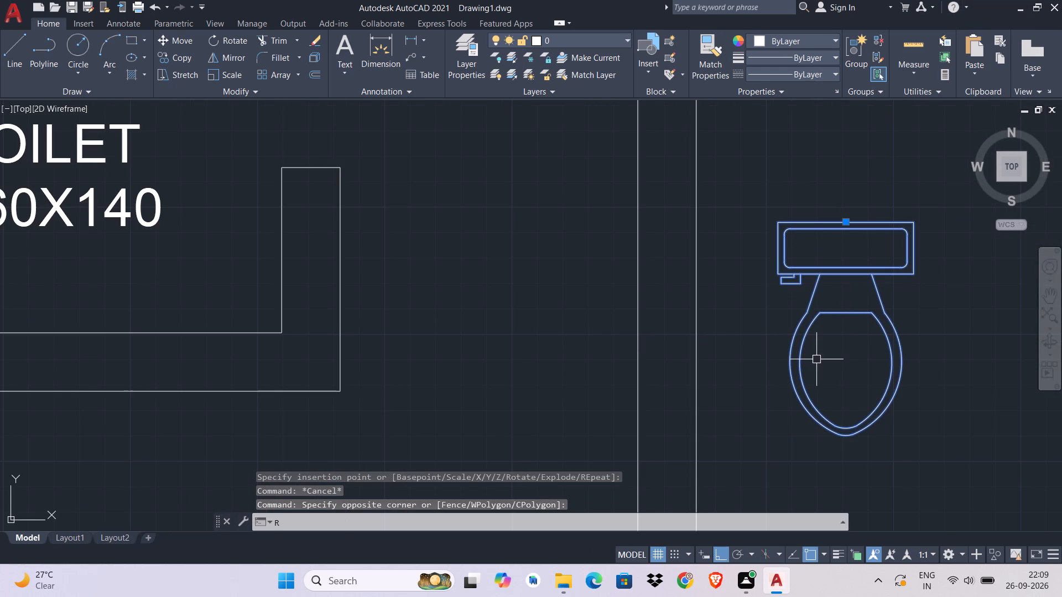
pyautogui.press('o')
pyautogui.press('space')
pyautogui.click(917, 222)
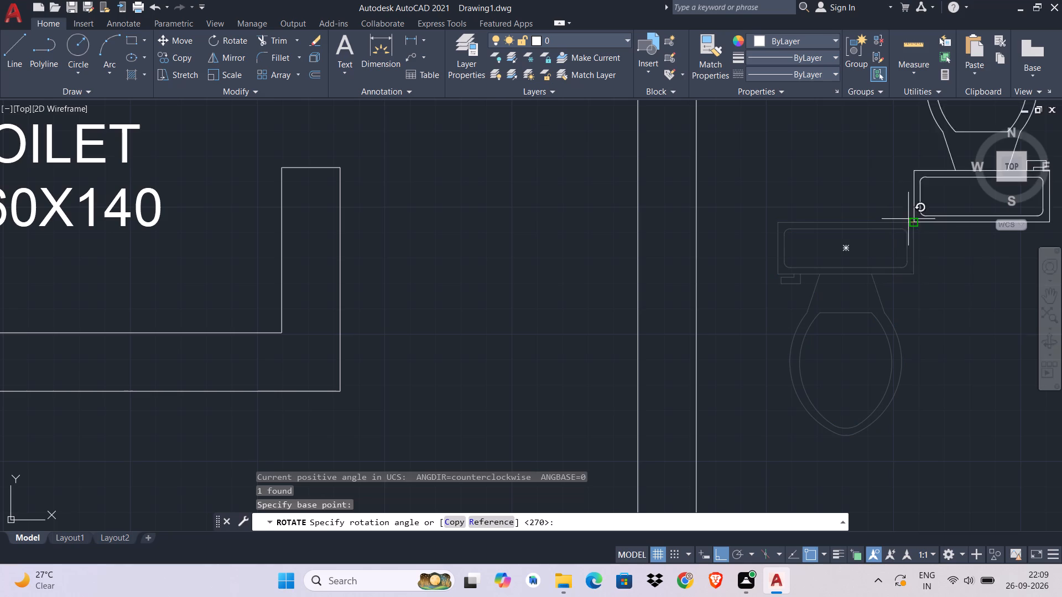
pyautogui.click(853, 153)
# Copy the rotated toilet block by its tank's back midpoint onto the west inner wall of the 160X140 toilet, with Ortho off.
pyautogui.click(930, 239)
pyautogui.click(849, 359)
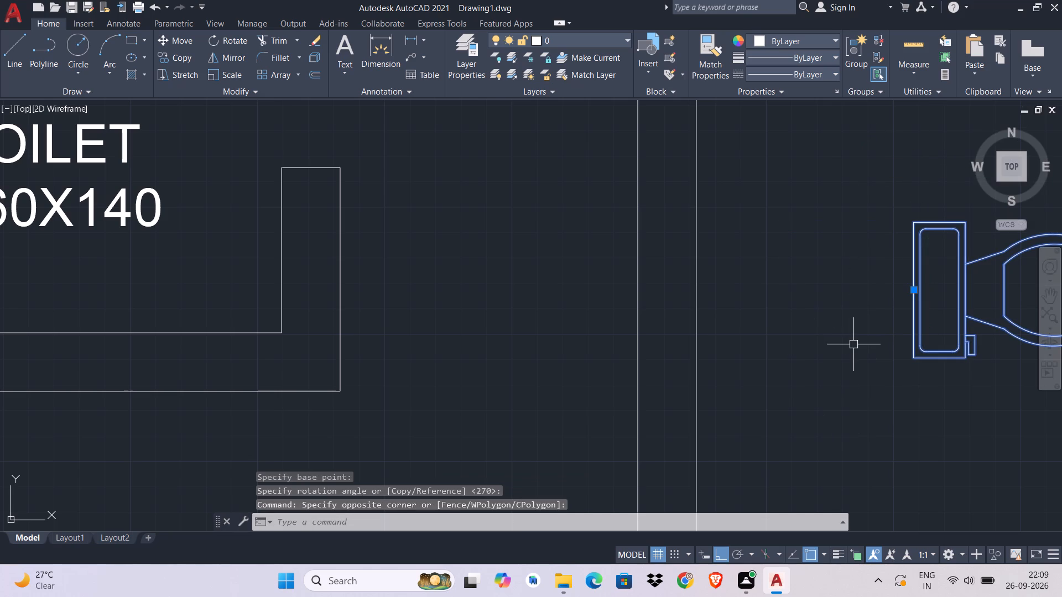
pyautogui.press('c')
pyautogui.write('O')
pyautogui.press('space')
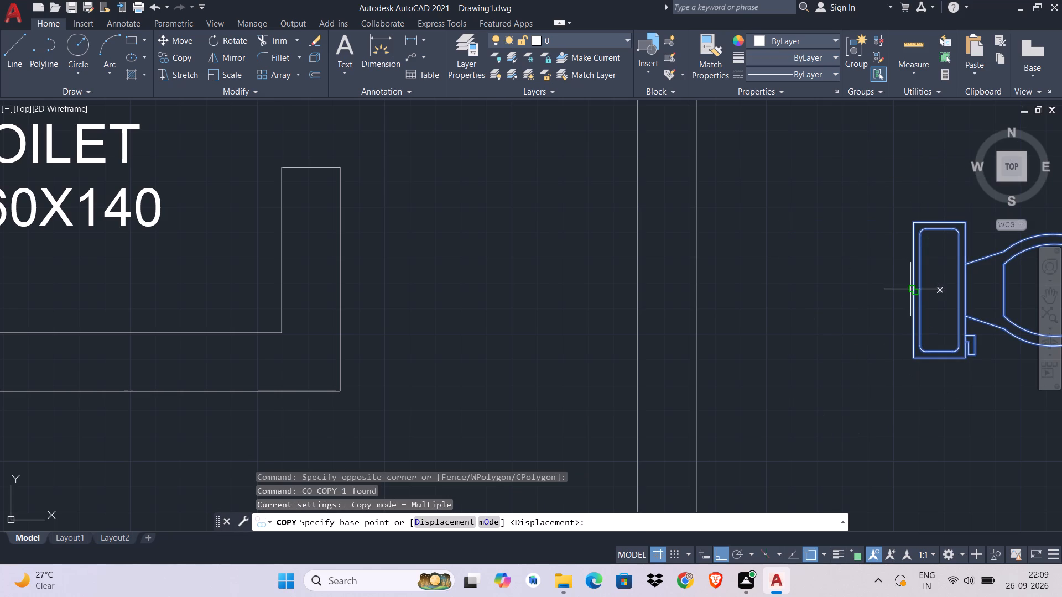
pyautogui.click(910, 289)
pyautogui.scroll(-4, 816, 279)
pyautogui.moveTo(816, 279); pyautogui.dragTo(883, 398, button='middle')
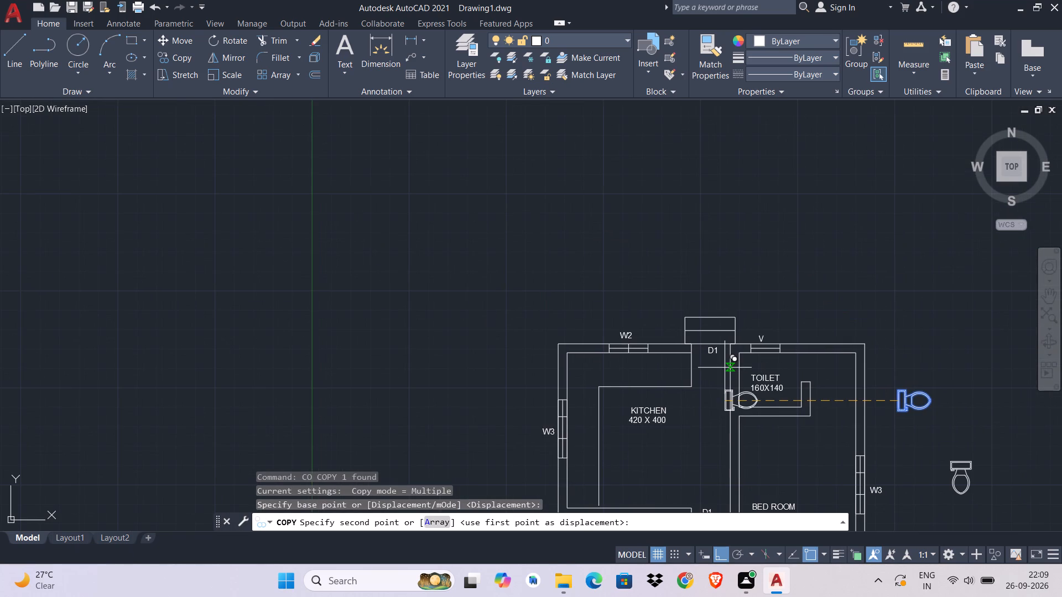
pyautogui.hotkey('ctrl', 'l')
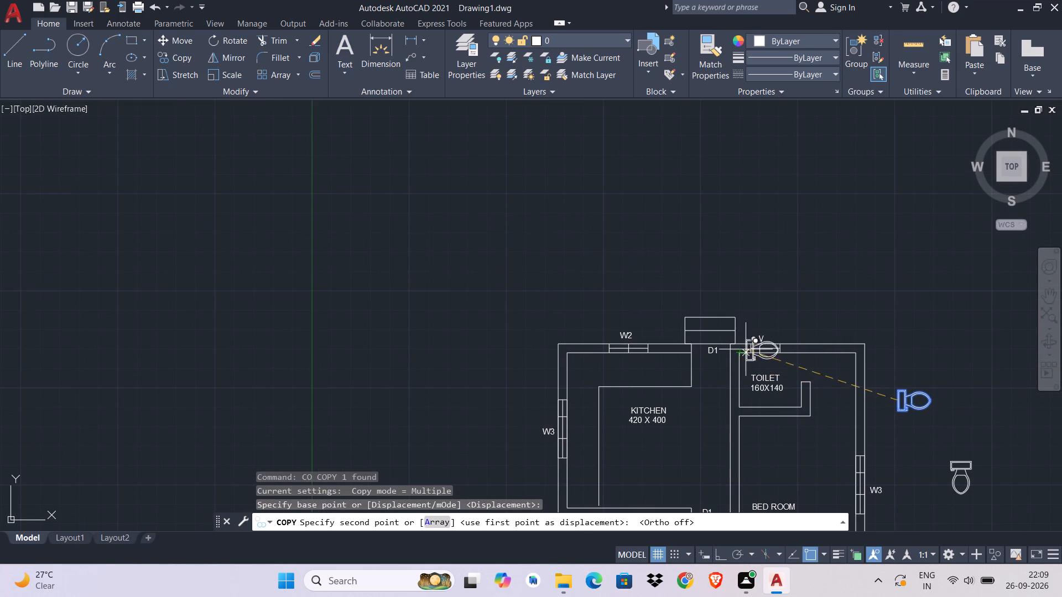
pyautogui.scroll(3, 749, 378)
pyautogui.click(710, 383)
pyautogui.scroll(-1, 798, 451)
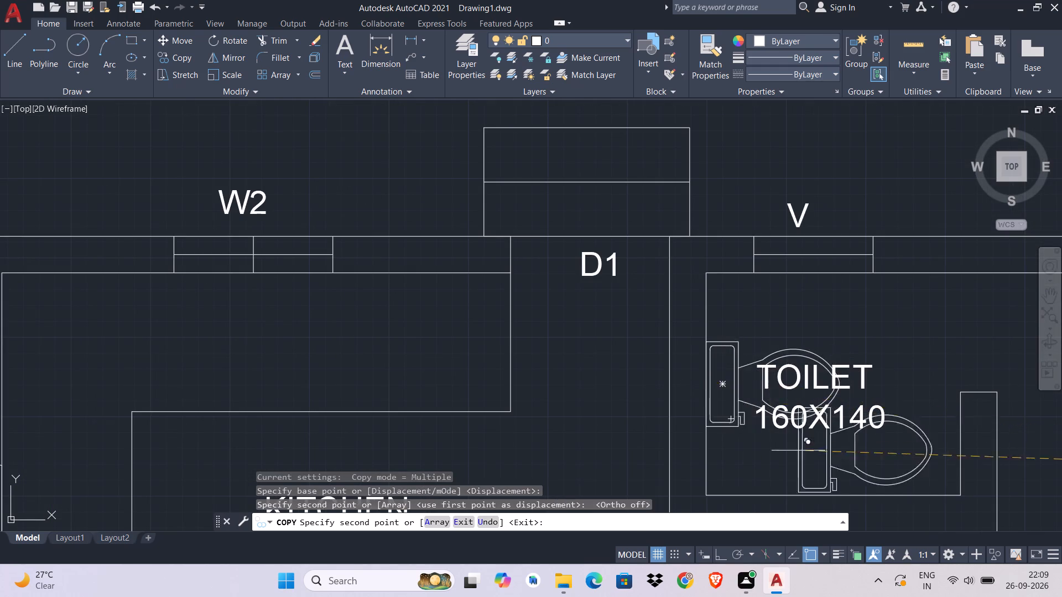
pyautogui.scroll(-1, 798, 451)
pyautogui.moveTo(798, 451); pyautogui.dragTo(767, 359, button='middle')
pyautogui.press('Escape')
# Move the TOILET 160X140 label clear of the toilet block, to the room's lower east area.
pyautogui.click(785, 338)
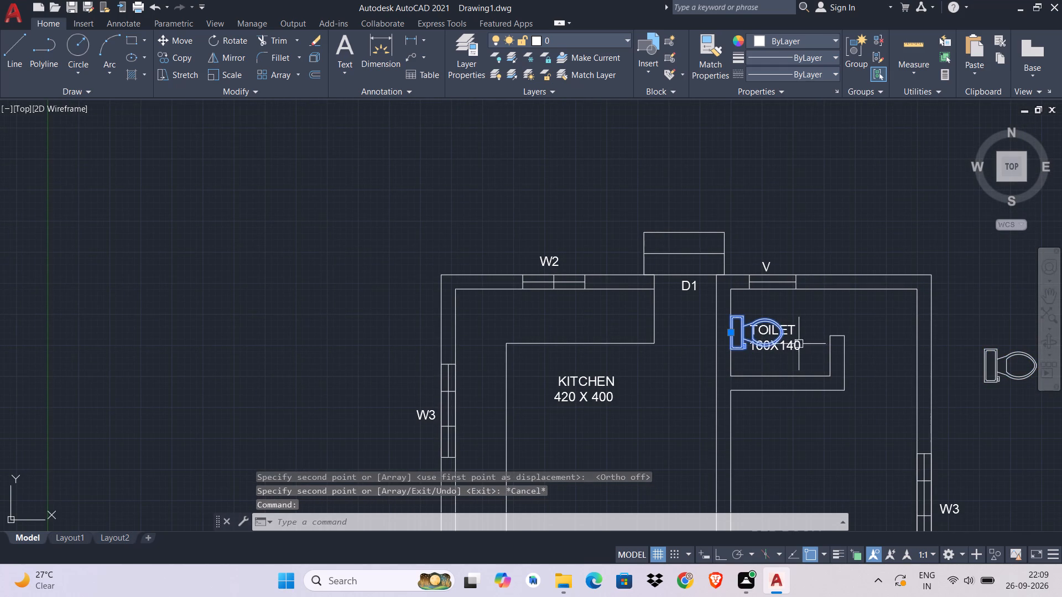
pyautogui.press('Escape')
pyautogui.click(798, 344)
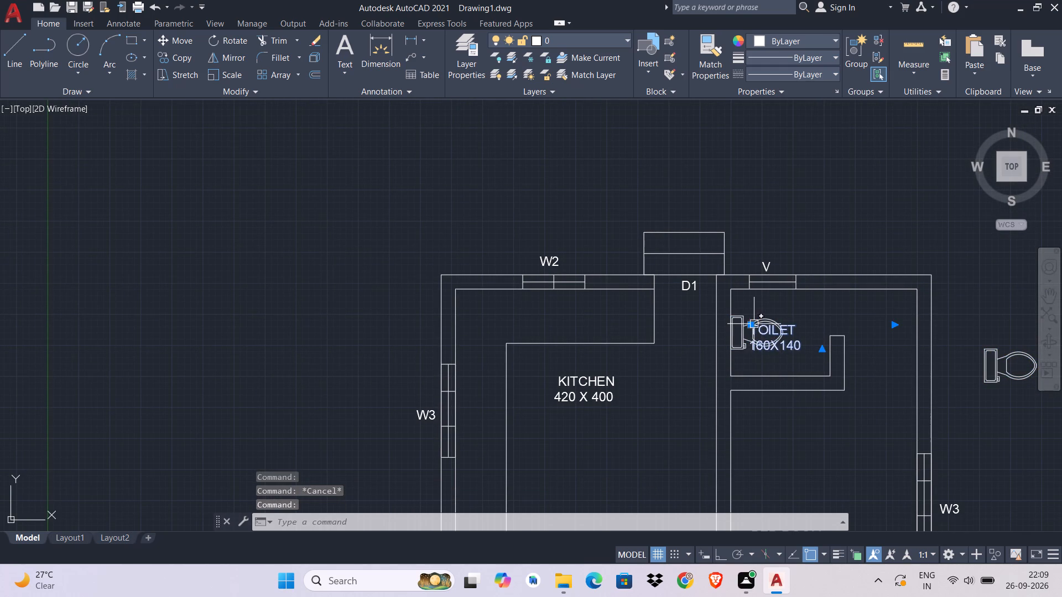
pyautogui.click(754, 324)
pyautogui.press('Escape')
pyautogui.press('Escape')
pyautogui.scroll(3, 762, 324)
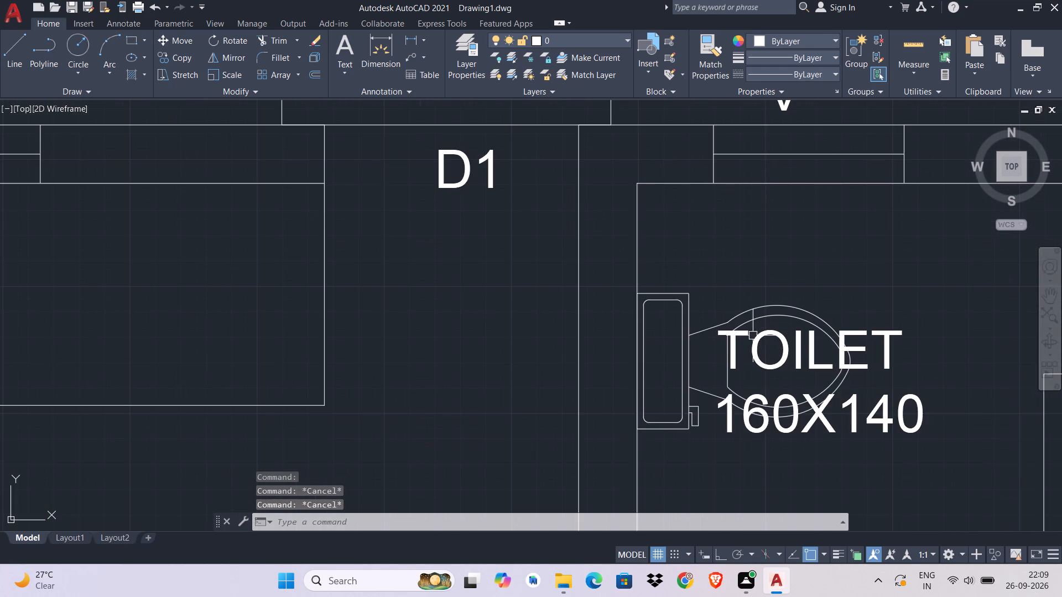
pyautogui.click(752, 336)
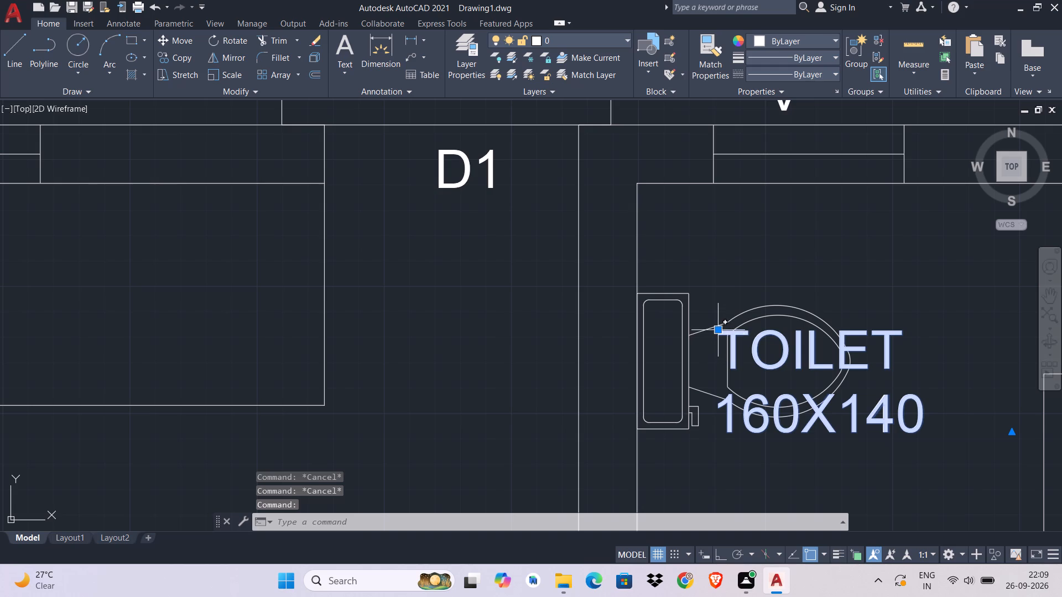
pyautogui.click(717, 328)
pyautogui.moveTo(780, 362); pyautogui.dragTo(577, 223, button='middle')
pyautogui.click(623, 284)
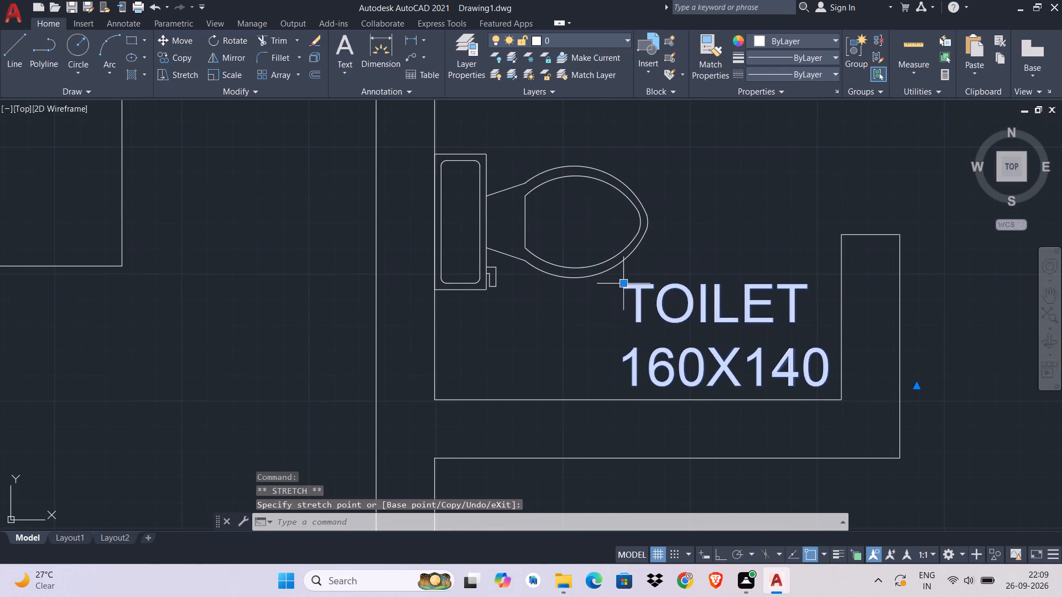
pyautogui.press('Escape')
pyautogui.press('Escape')
pyautogui.scroll(-2, 889, 321)
pyautogui.moveTo(877, 333); pyautogui.dragTo(746, 165, button='middle')
pyautogui.scroll(-3, 746, 163)
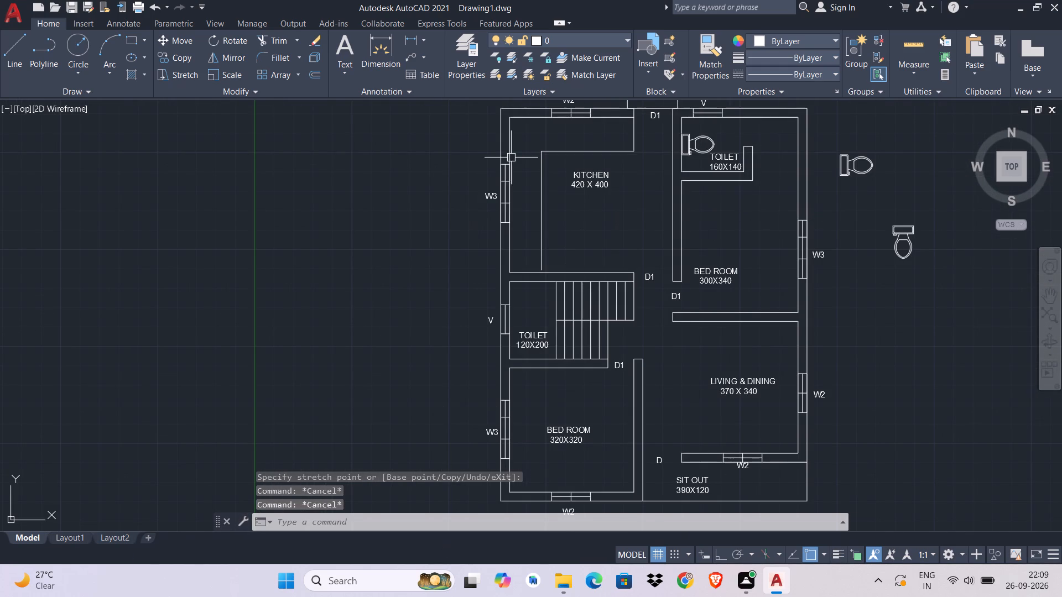
# Open the block libraries and look in the sofa library's folder and the library and filter choices for other block sources.
pyautogui.click(638, 75)
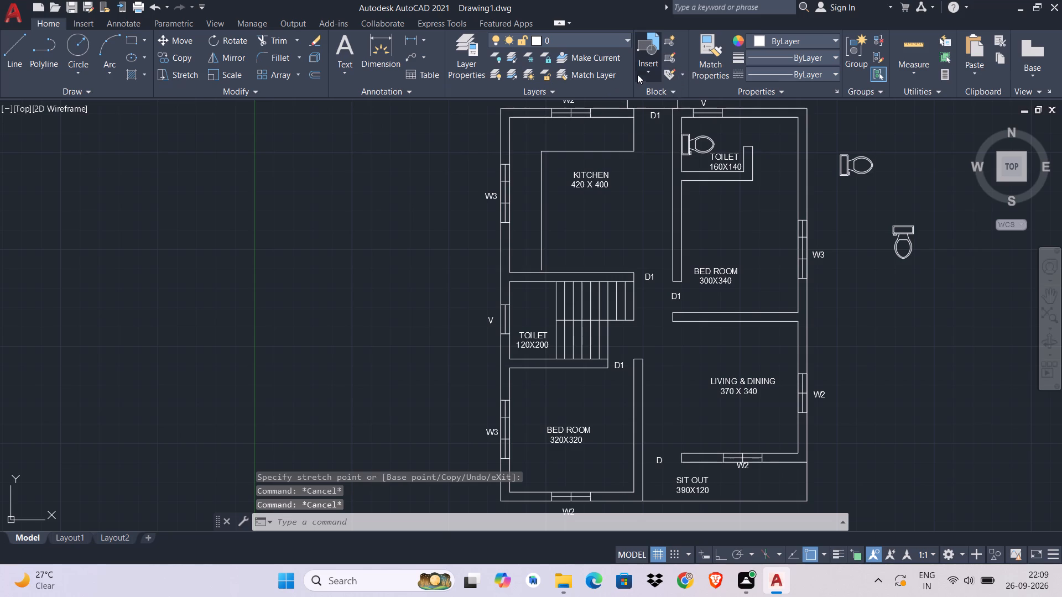
pyautogui.click(665, 172)
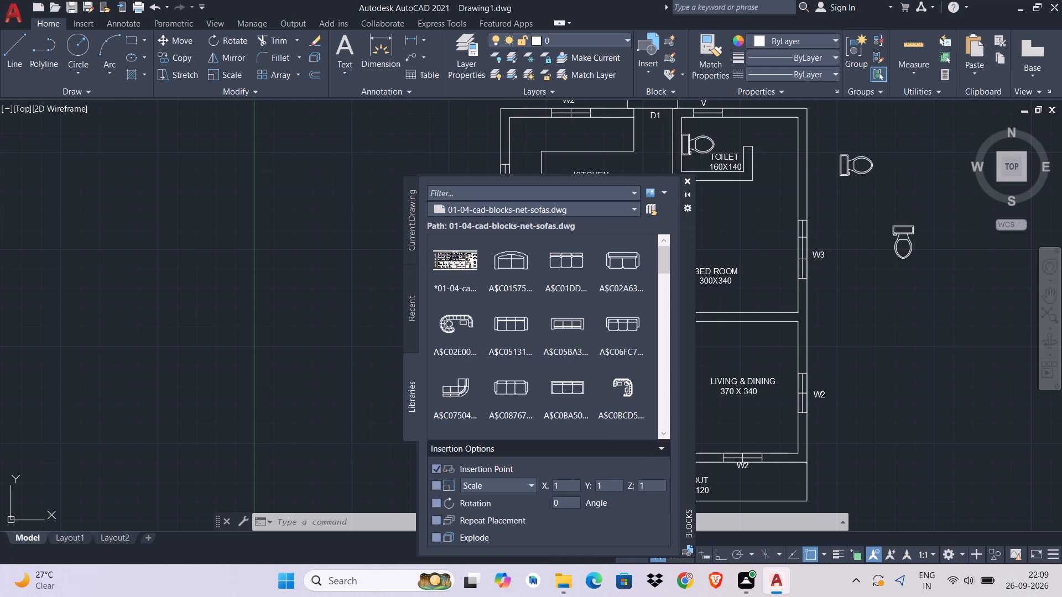
pyautogui.click(622, 206)
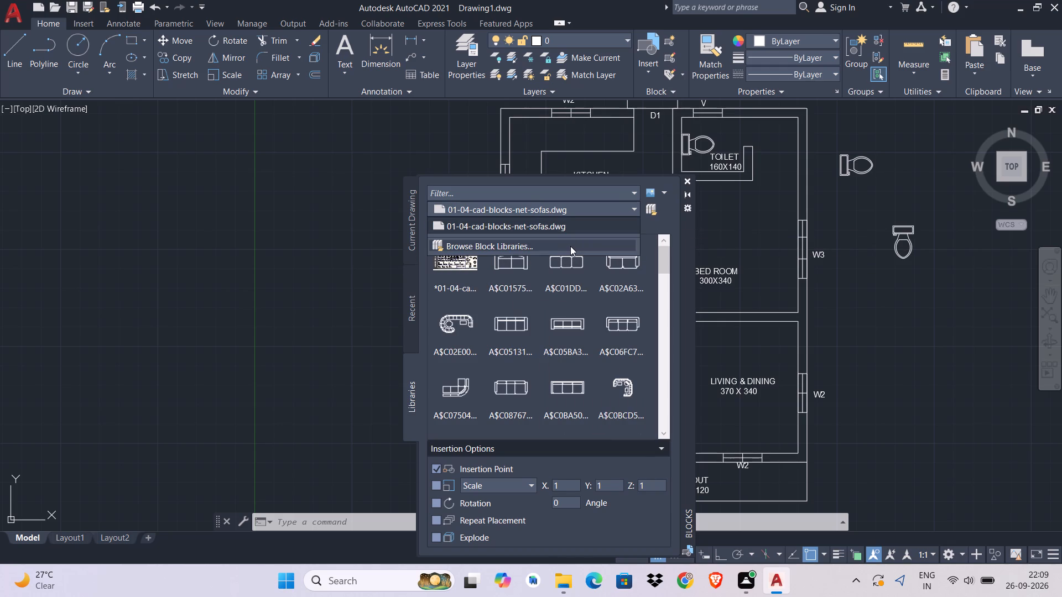
pyautogui.click(570, 247)
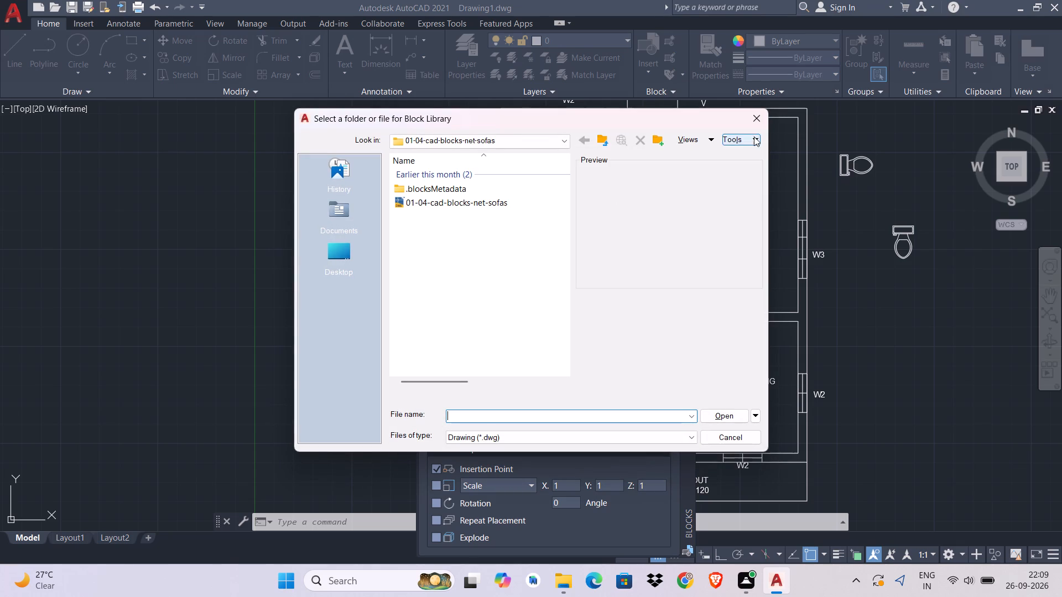
pyautogui.click(758, 114)
pyautogui.click(629, 184)
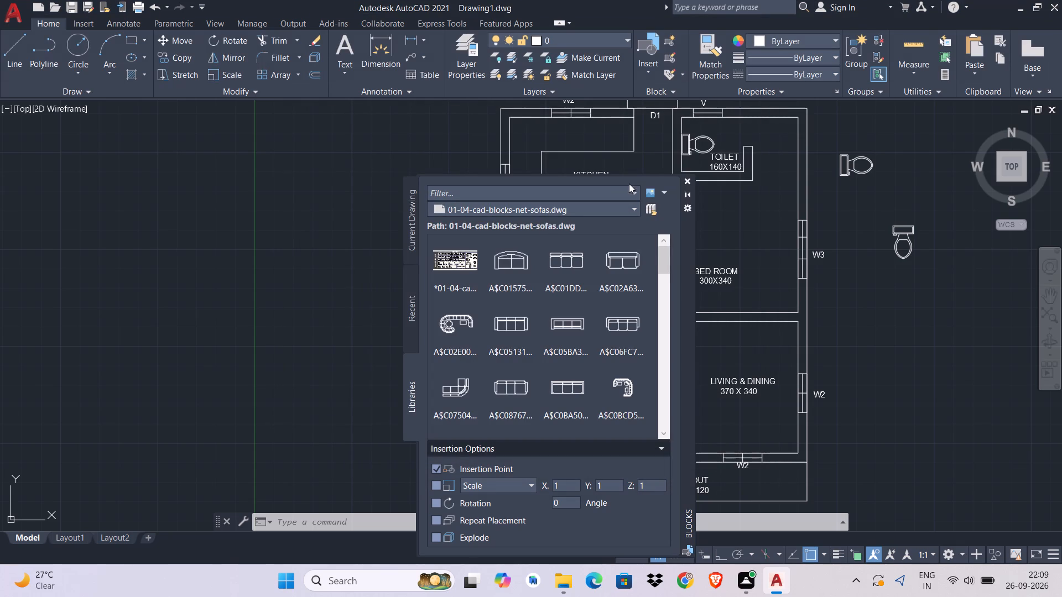
pyautogui.click(627, 191)
pyautogui.click(632, 214)
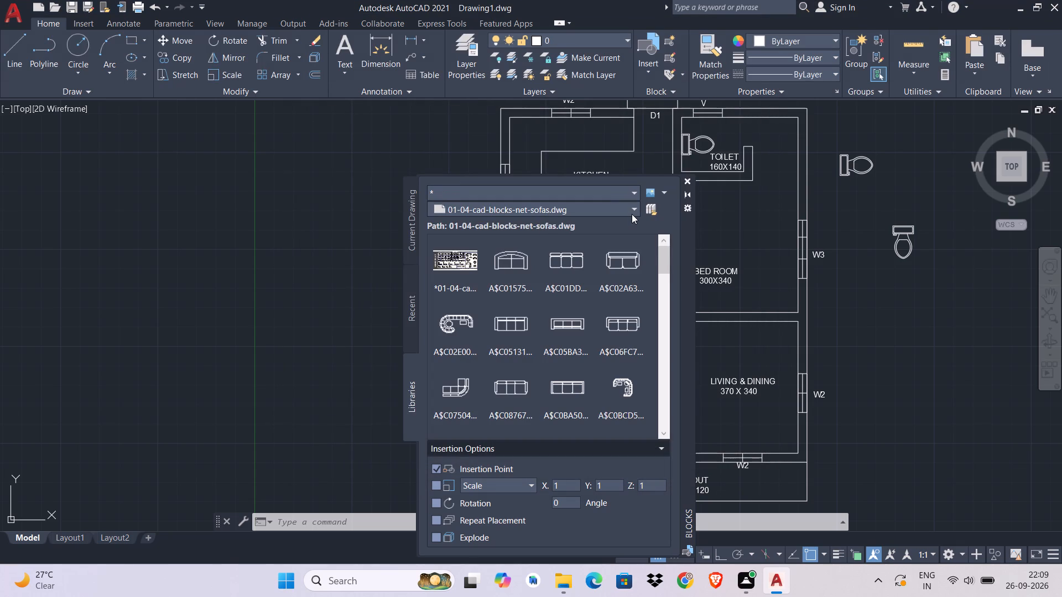
pyautogui.click(632, 206)
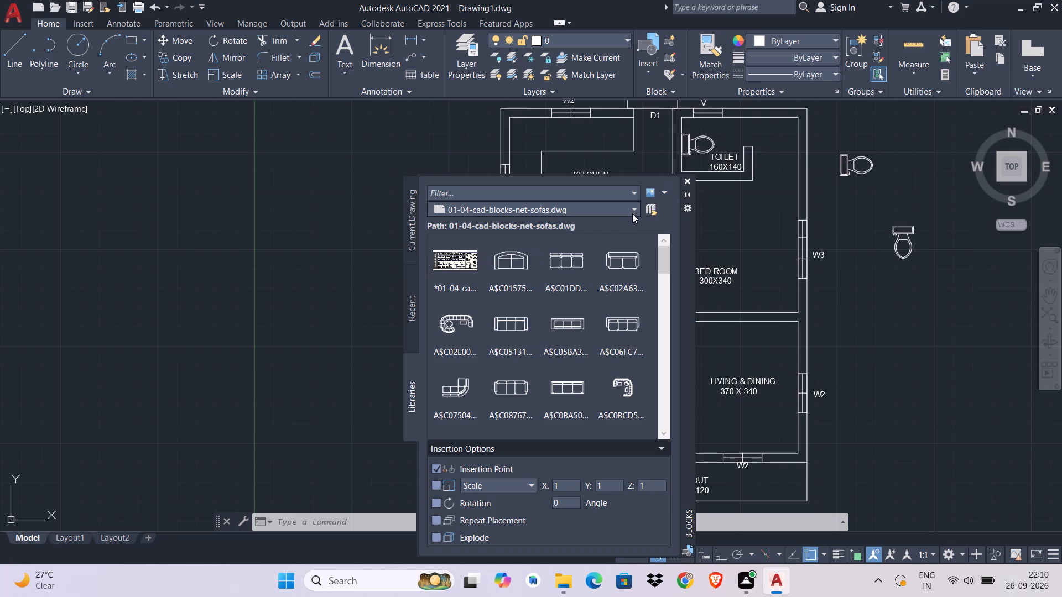
# Look through all the blocks in the 01-04-cad-blocks-net-sofas.dwg library for usable furniture.
pyautogui.scroll(-4, 581, 301)
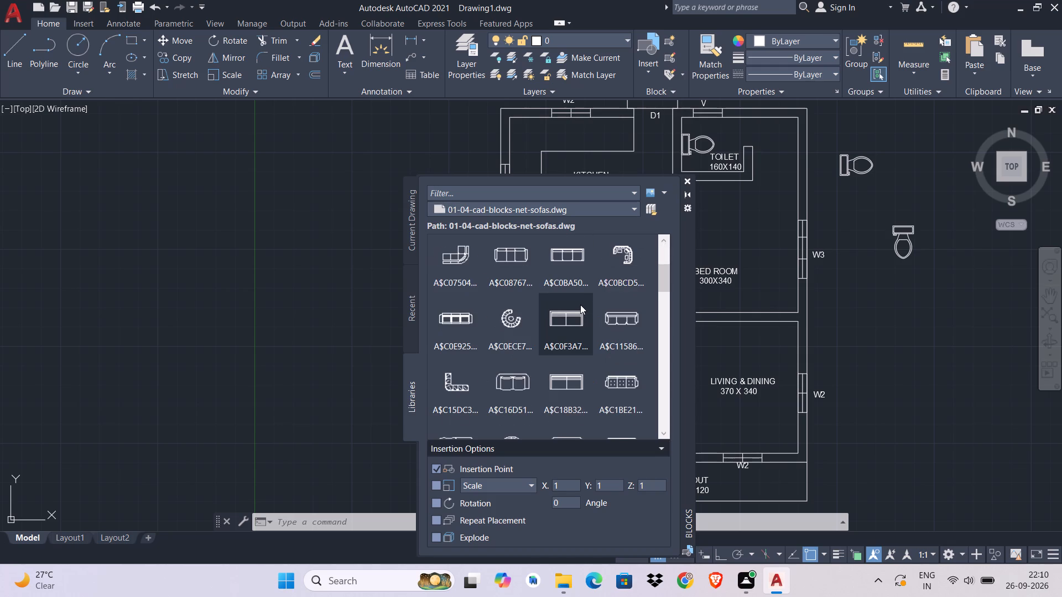
pyautogui.scroll(-7, 580, 305)
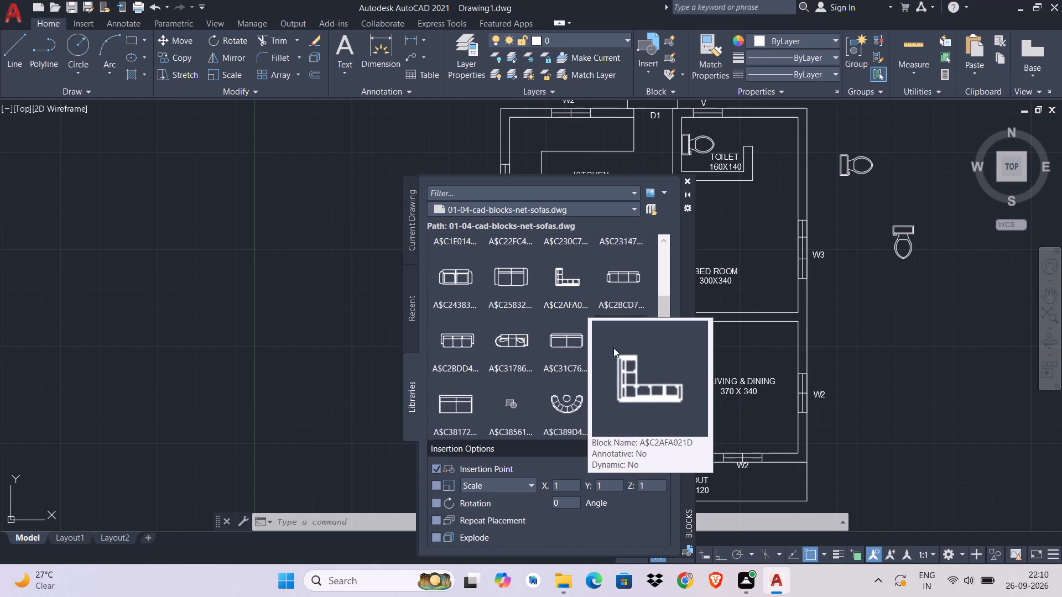
pyautogui.scroll(-10, 592, 368)
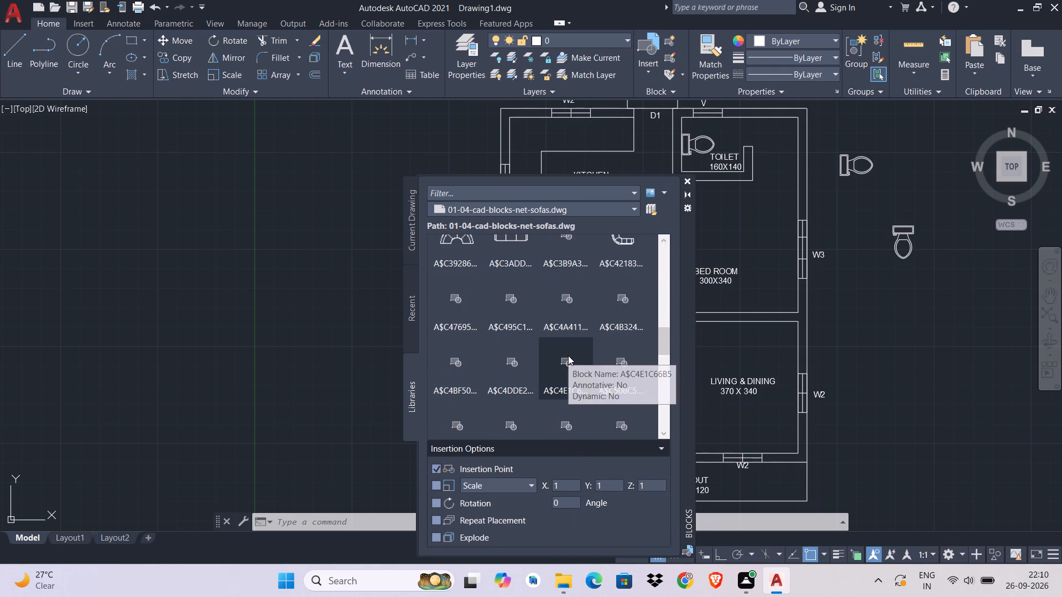
pyautogui.scroll(-4, 574, 341)
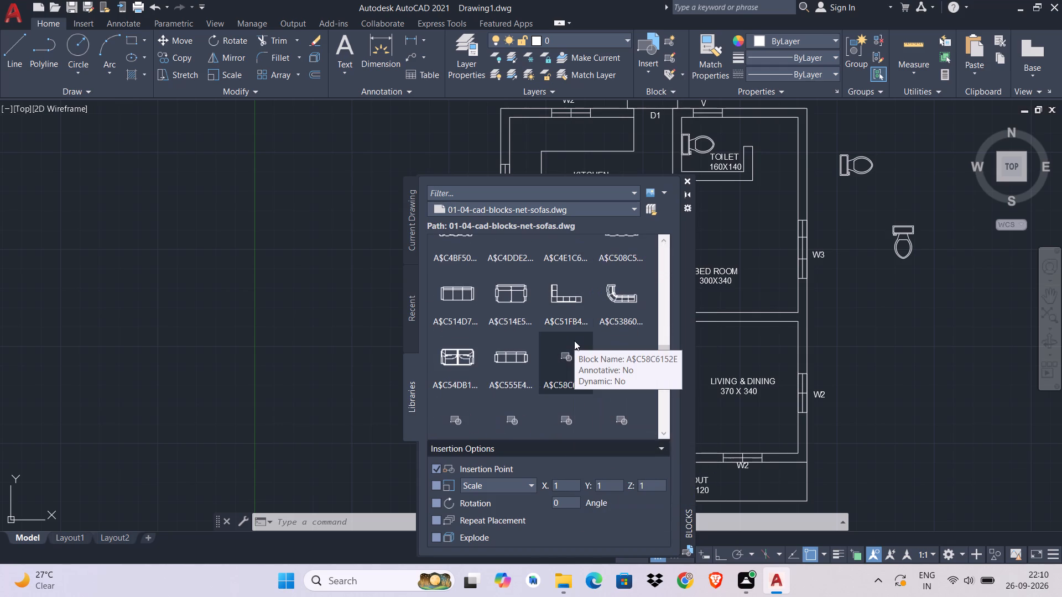
pyautogui.scroll(-10, 574, 341)
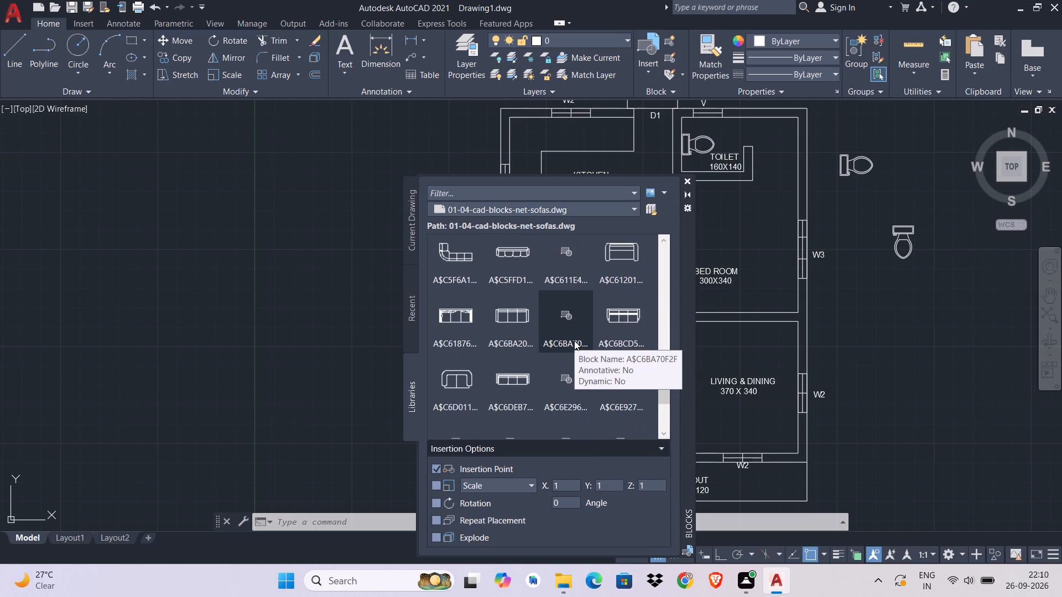
pyautogui.scroll(-1, 556, 338)
pyautogui.scroll(1, 556, 338)
pyautogui.scroll(-7, 556, 338)
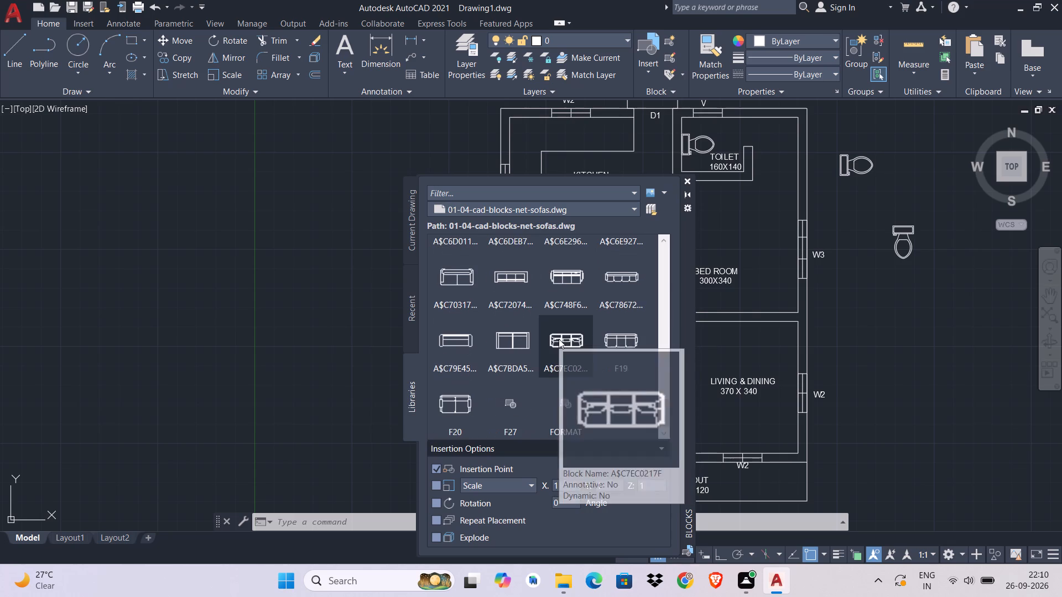
pyautogui.scroll(-6, 559, 339)
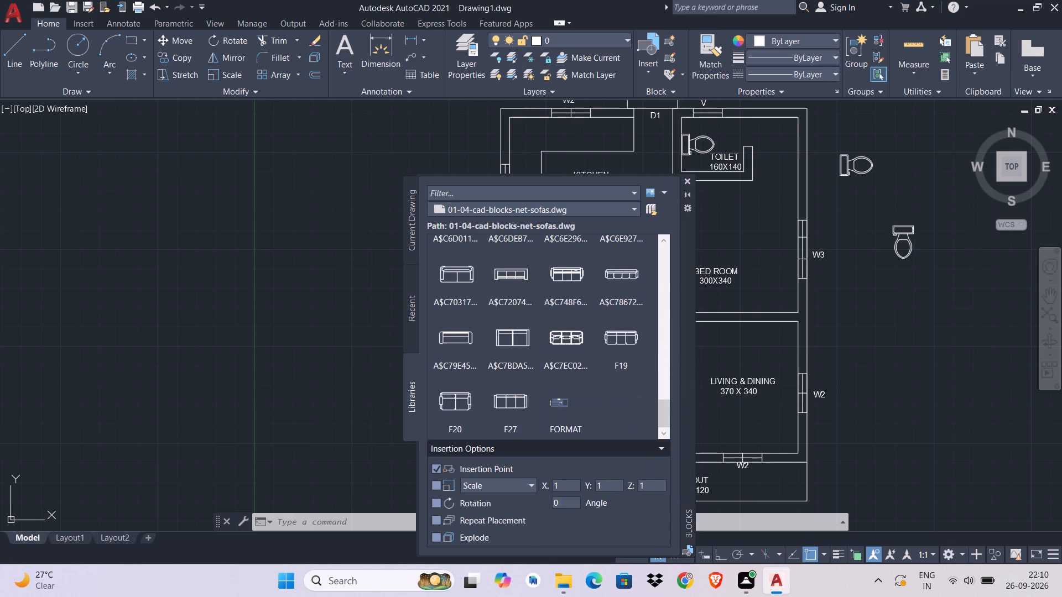
# From the recently used blocks, insert the Bed - Queen block outside the plan, east of the living and dining room.
pyautogui.click(414, 305)
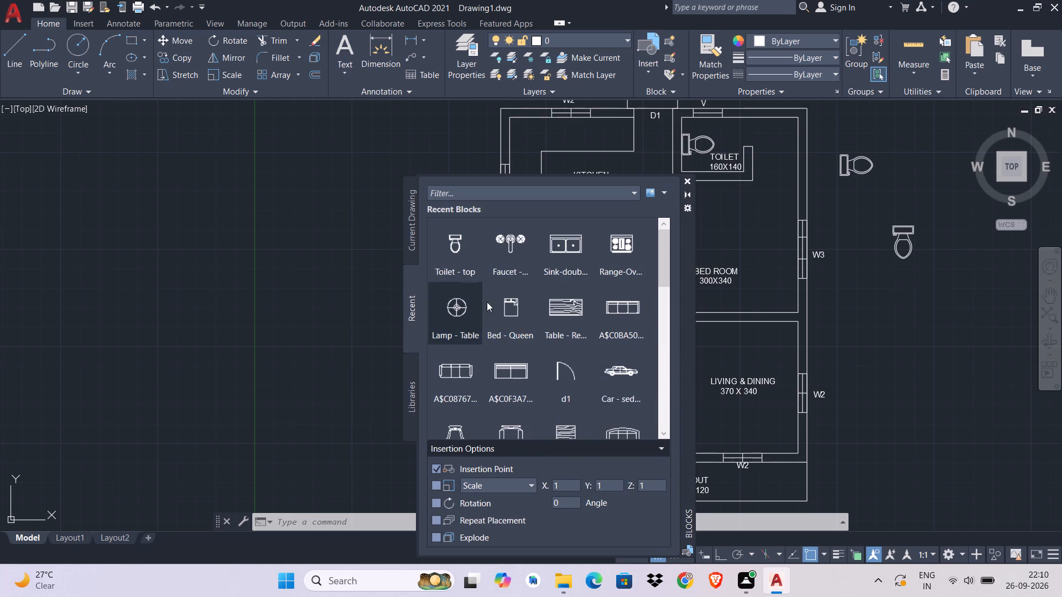
pyautogui.scroll(-2, 529, 329)
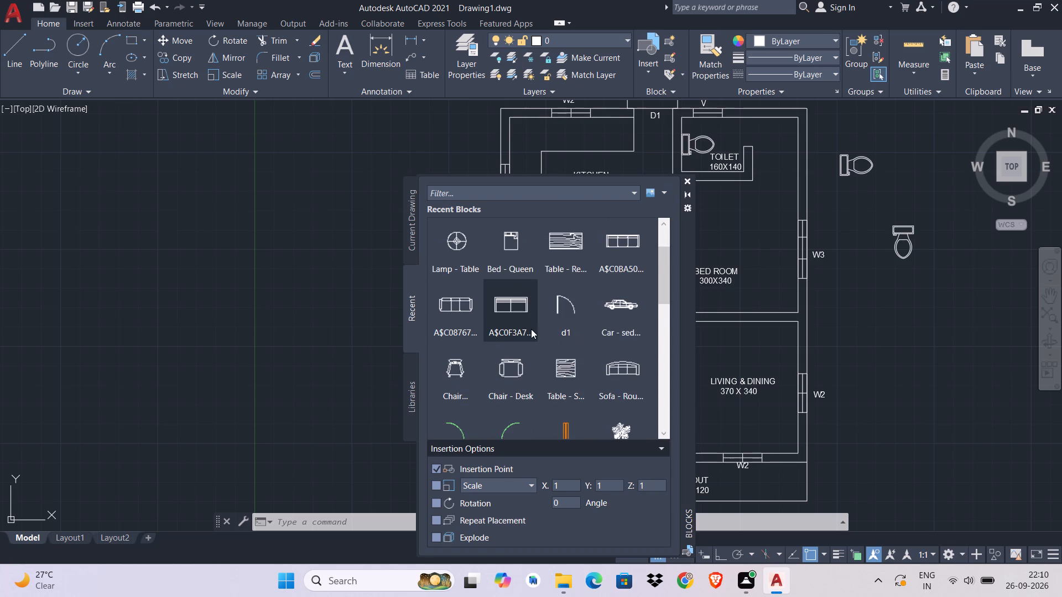
pyautogui.scroll(-4, 596, 323)
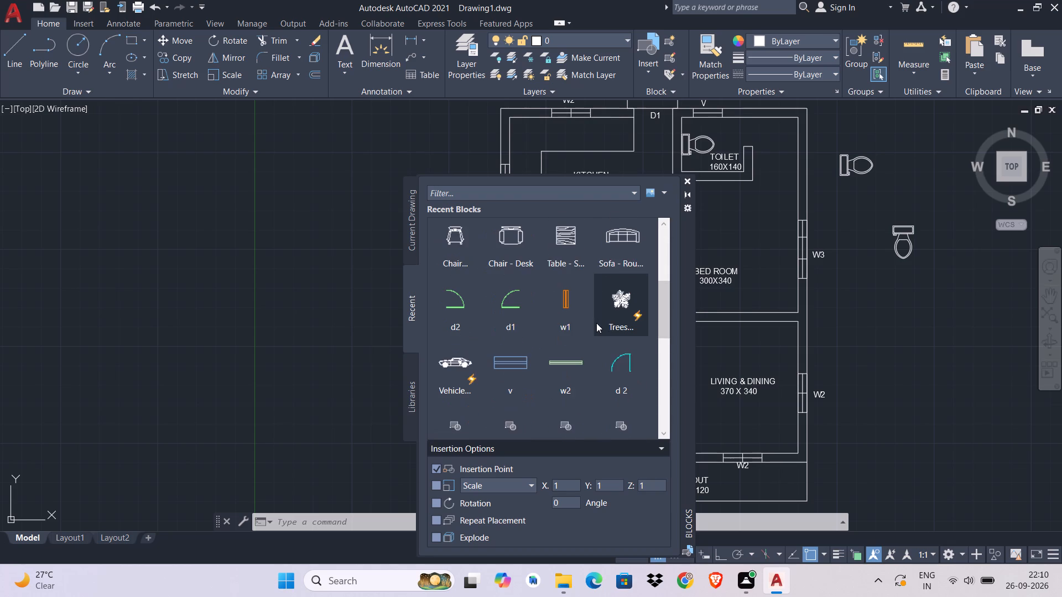
pyautogui.scroll(-8, 596, 323)
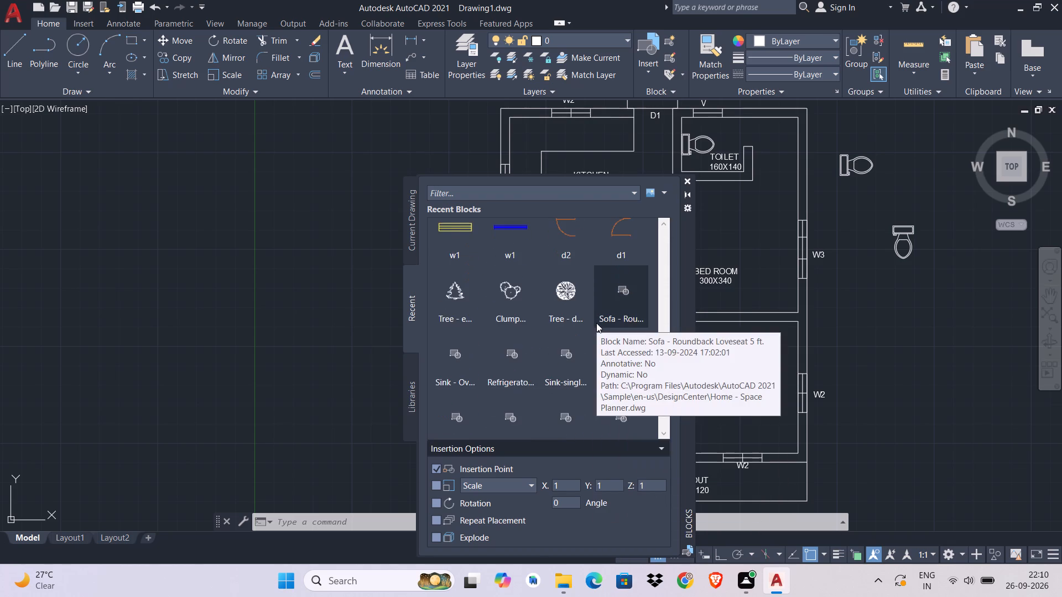
pyautogui.scroll(18, 596, 323)
pyautogui.scroll(-1, 596, 323)
pyautogui.scroll(3, 596, 323)
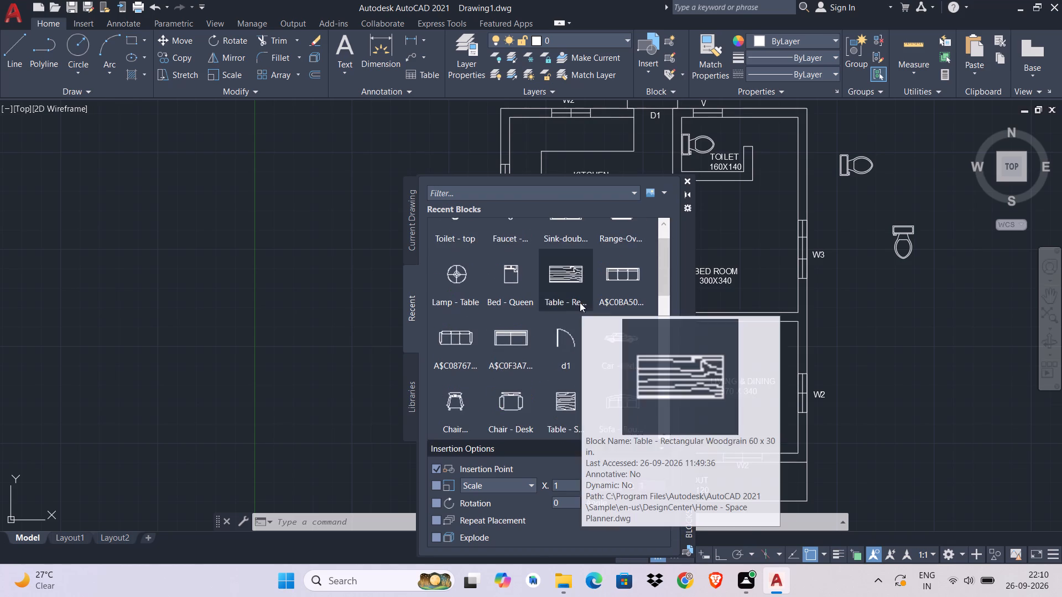
pyautogui.scroll(5, 580, 302)
pyautogui.moveTo(503, 316); pyautogui.dragTo(901, 315)
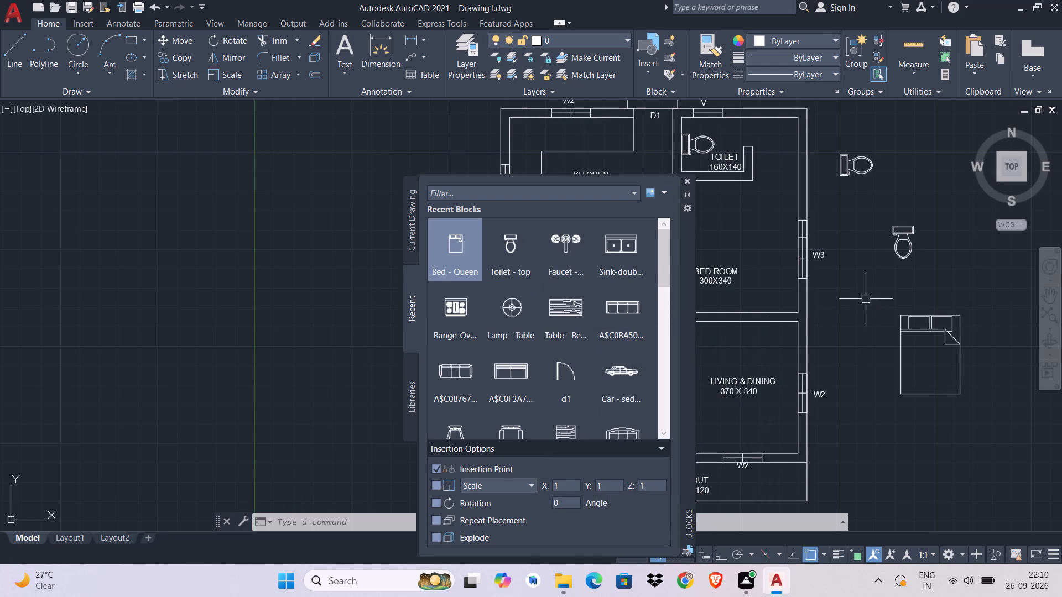
# Insert the six-chair woodgrain dining table block from the recent blocks into the LIVING & DINING 370 X 340 room.
pyautogui.scroll(-1, 523, 336)
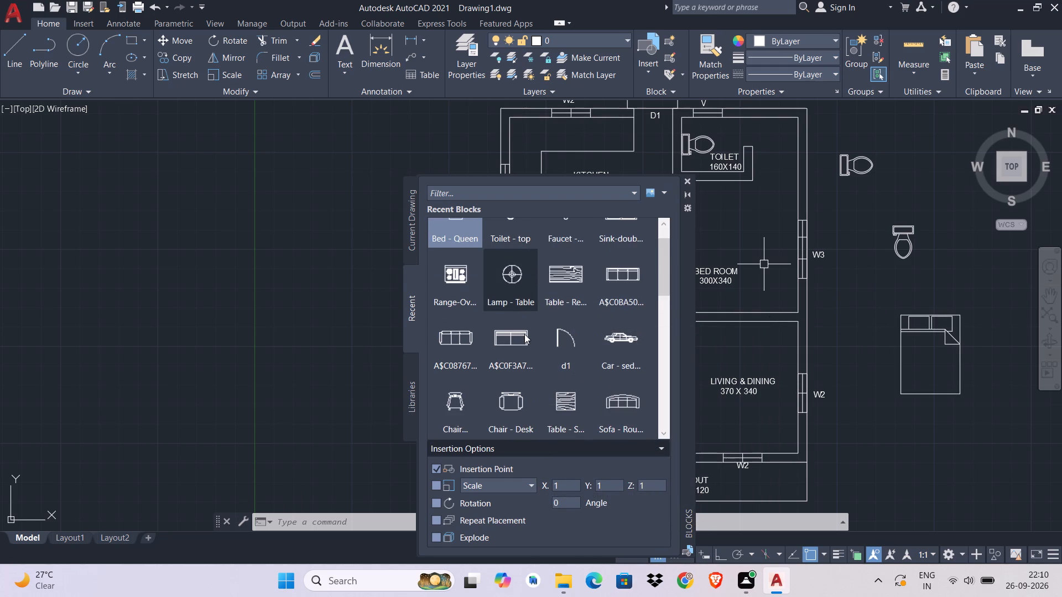
pyautogui.scroll(-5, 527, 326)
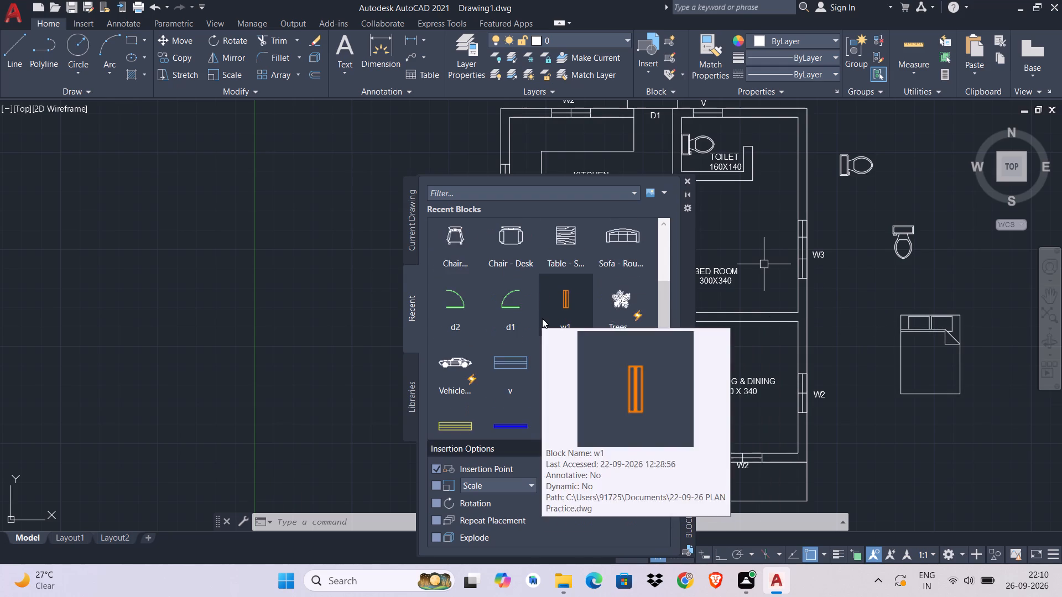
pyautogui.scroll(-8, 542, 318)
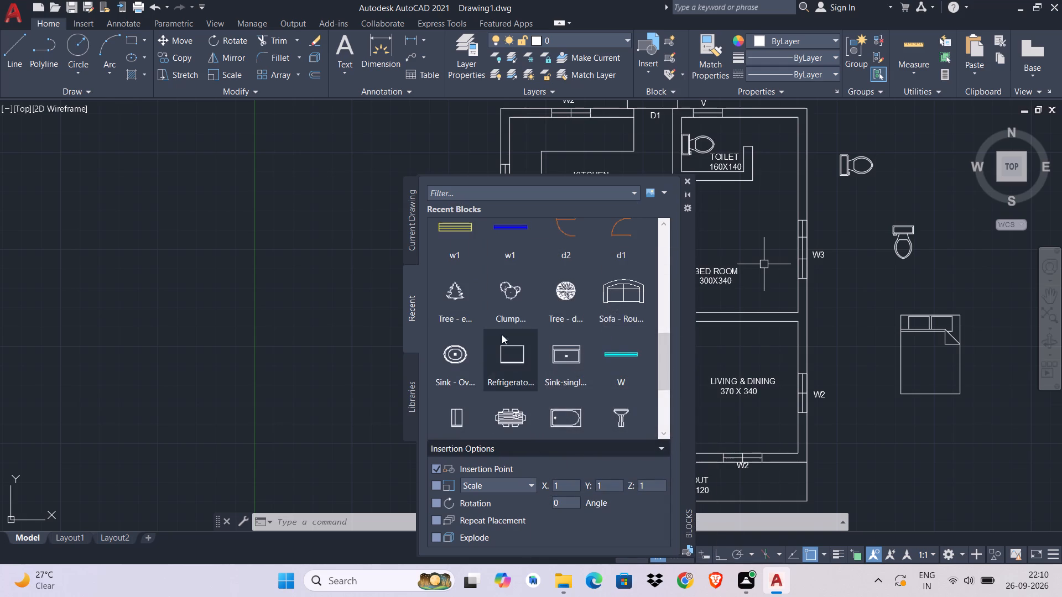
pyautogui.scroll(-4, 539, 306)
pyautogui.moveTo(518, 295); pyautogui.dragTo(727, 396)
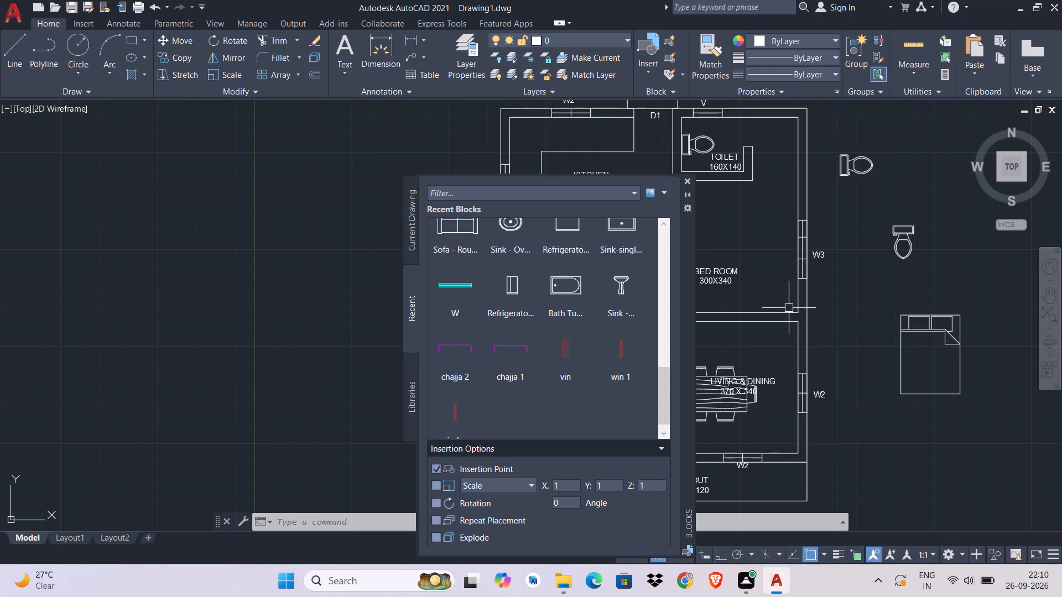
# Insert the Range-Oven block from the recent blocks into the empty space west of the kitchen, outside the plan.
pyautogui.scroll(1, 569, 302)
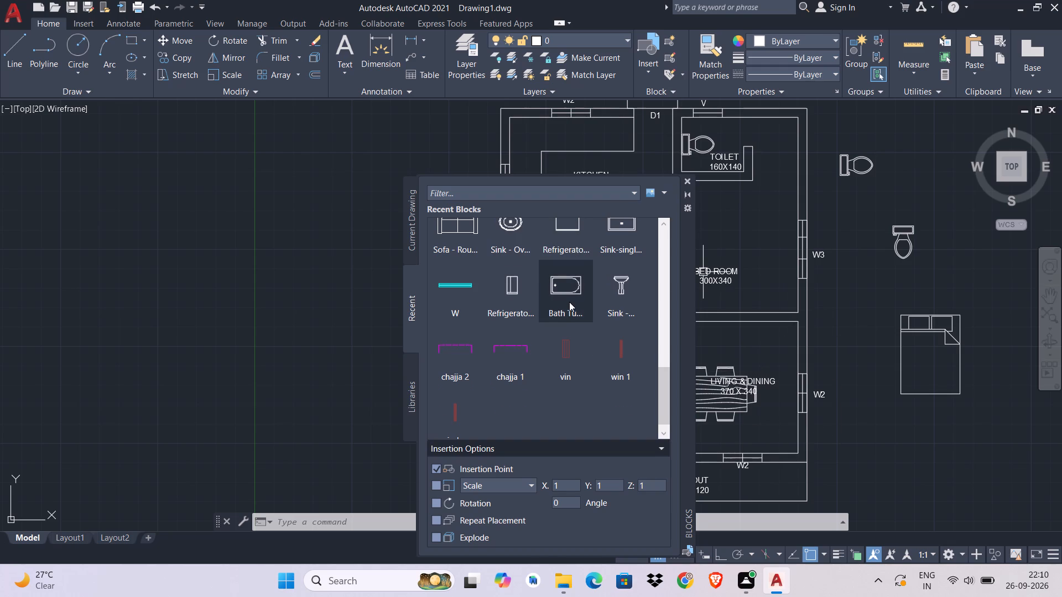
pyautogui.scroll(4, 569, 301)
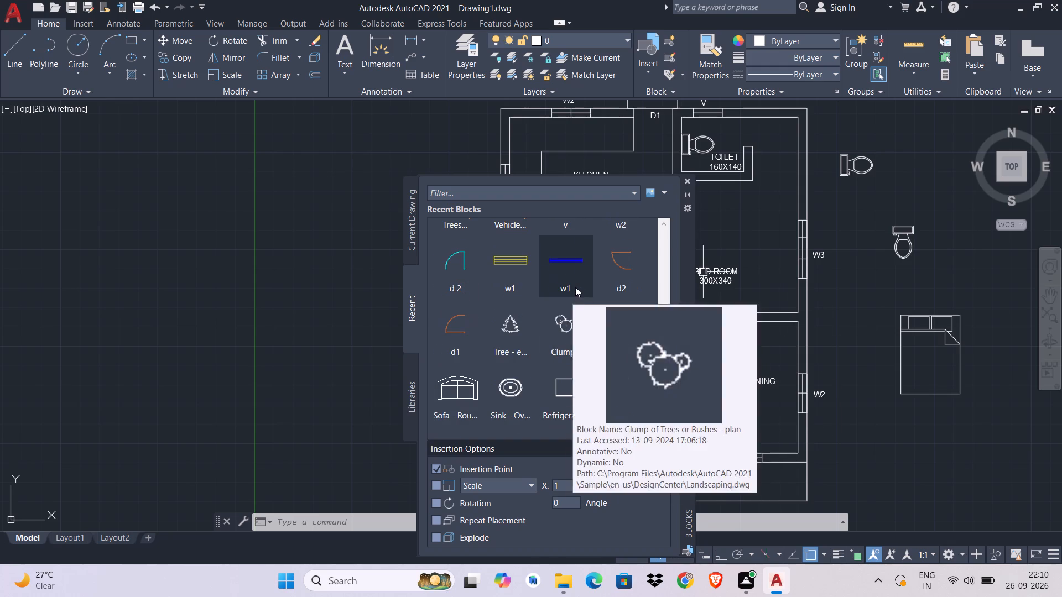
pyautogui.scroll(2, 557, 258)
pyautogui.scroll(5, 512, 269)
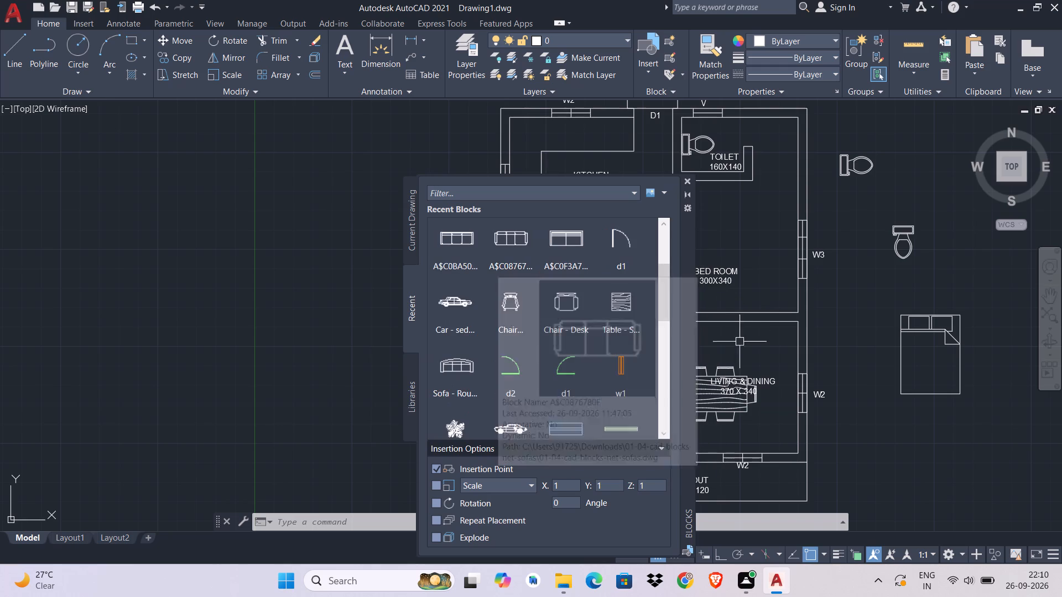
pyautogui.scroll(2, 551, 301)
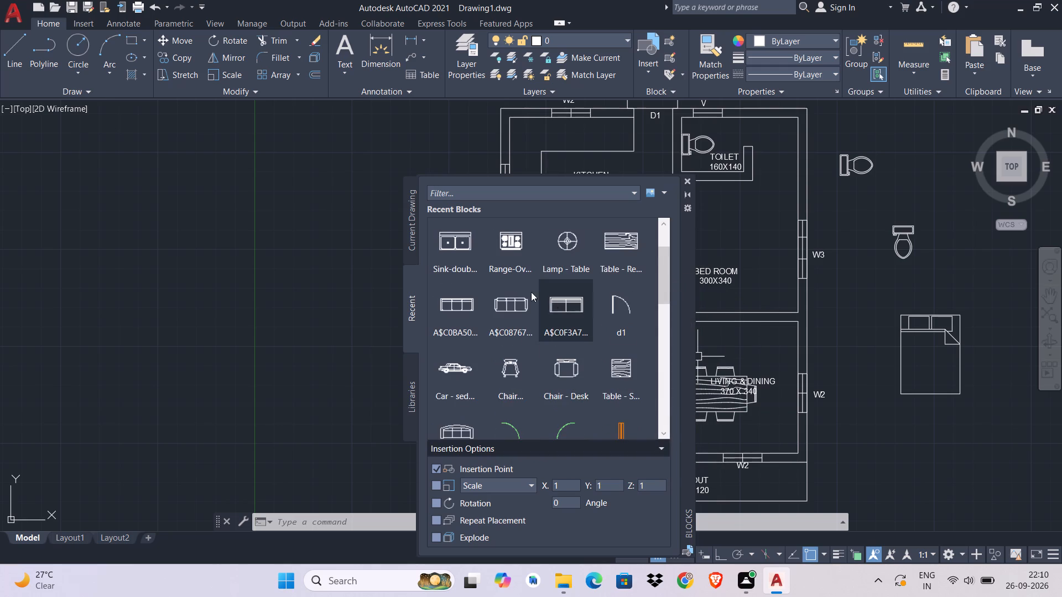
pyautogui.moveTo(513, 248); pyautogui.dragTo(303, 248)
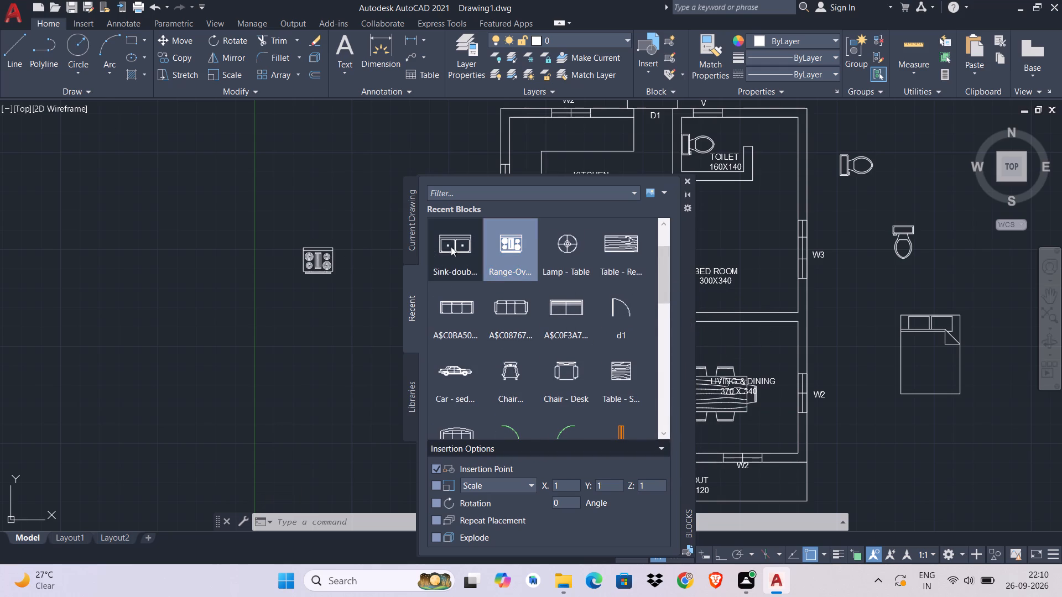
# Insert the double sink block just above the range outside the plan, and close the block library.
pyautogui.moveTo(451, 245); pyautogui.dragTo(327, 200)
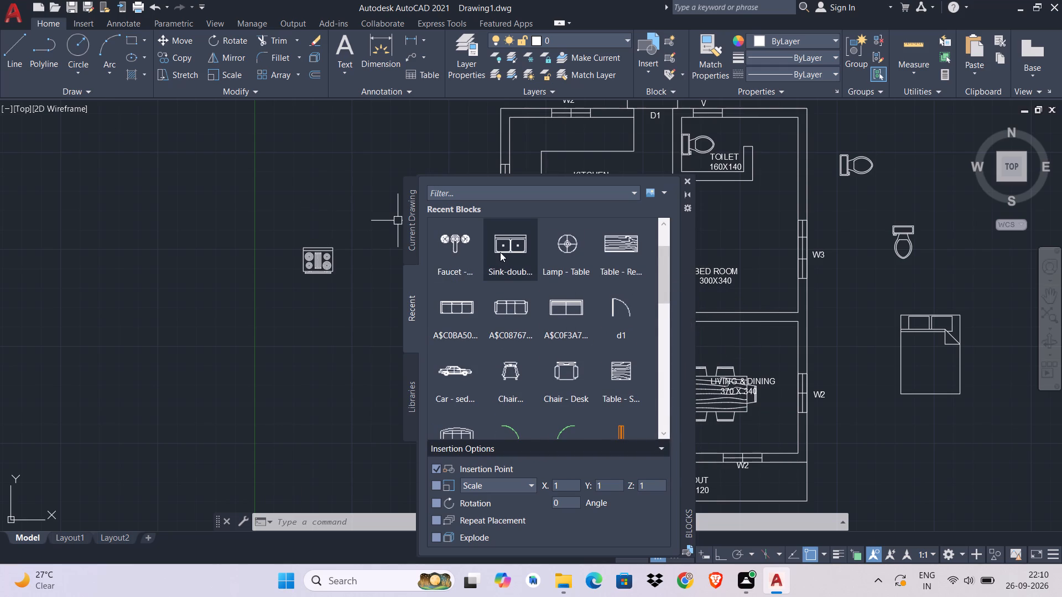
pyautogui.moveTo(495, 250); pyautogui.dragTo(323, 211)
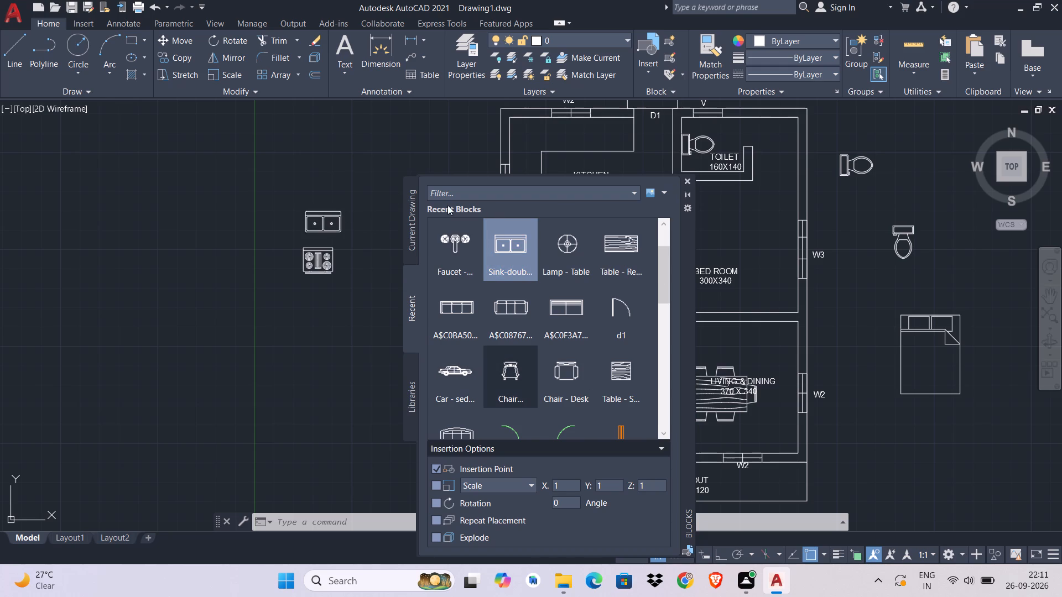
pyautogui.click(689, 178)
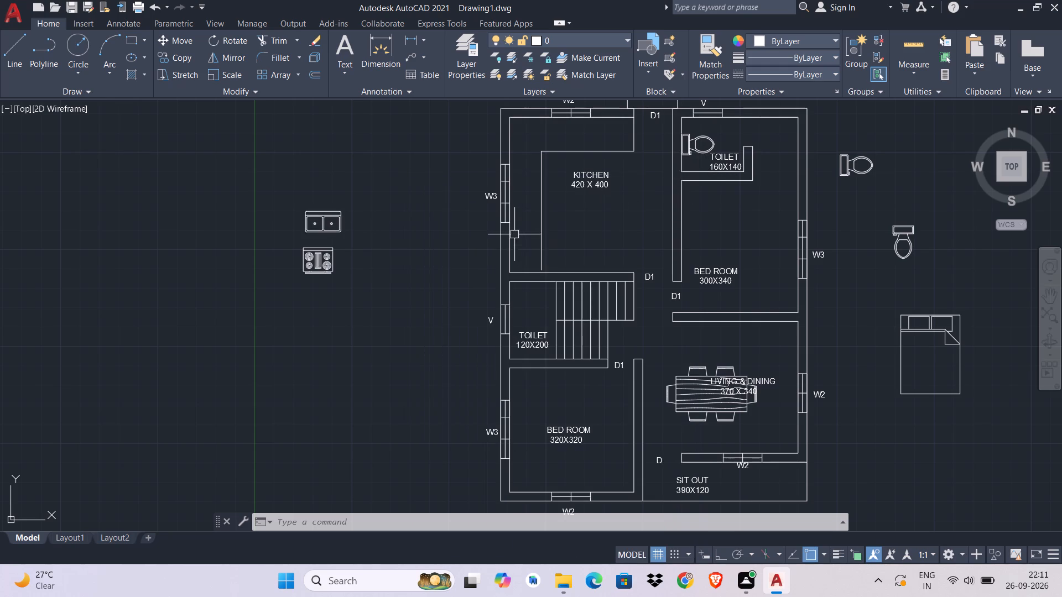
# Rotate the queen bed block 90 degrees about its upper-left corner with Ortho on, so its pillows face west.
pyautogui.click(918, 364)
pyautogui.click(868, 394)
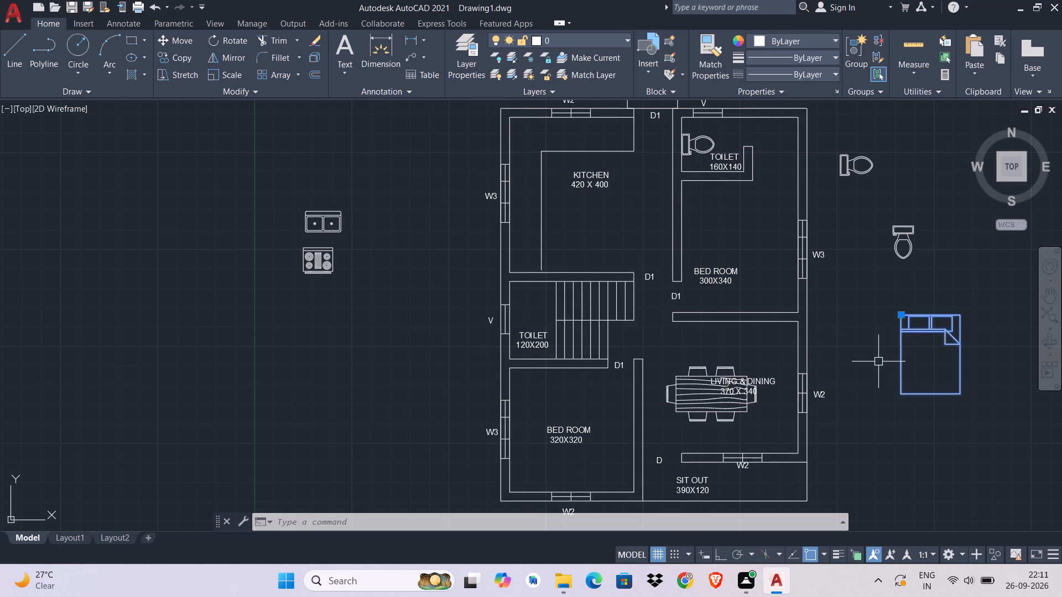
pyautogui.write('RO')
pyautogui.press('space')
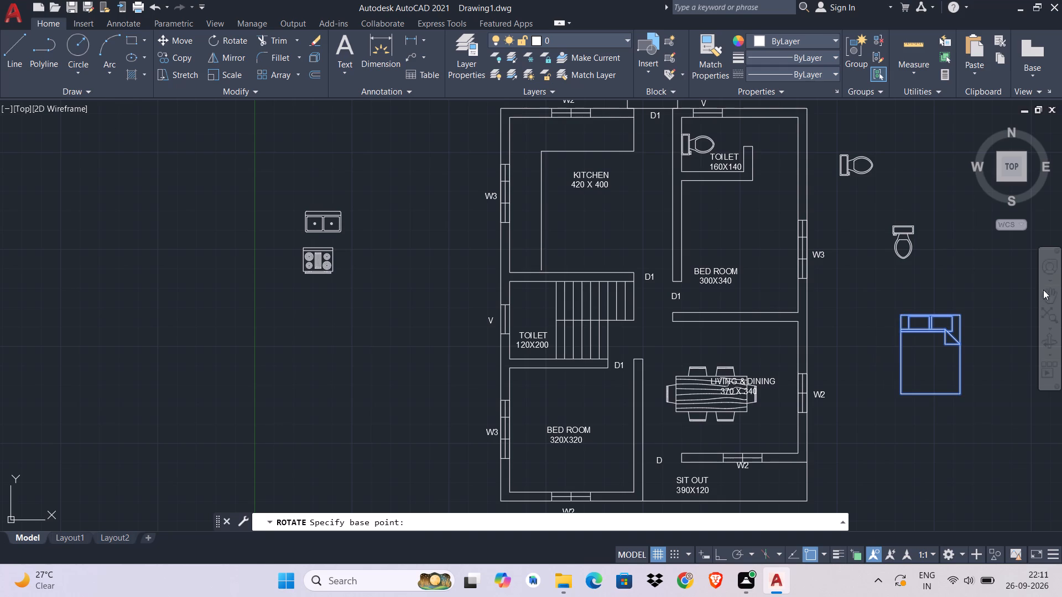
pyautogui.click(897, 312)
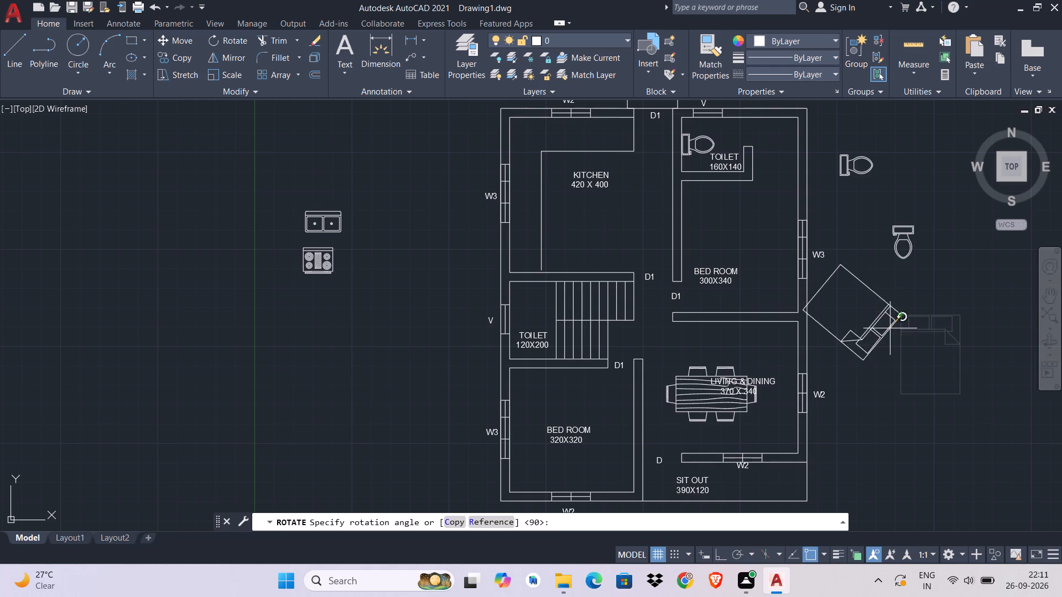
pyautogui.hotkey('ctrl', 'l')
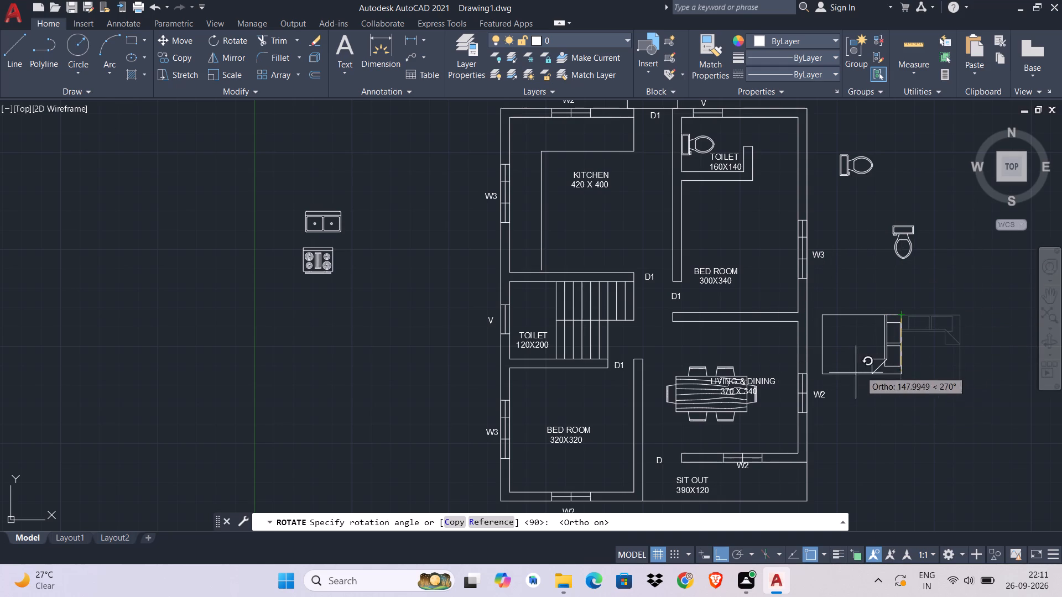
pyautogui.click(884, 281)
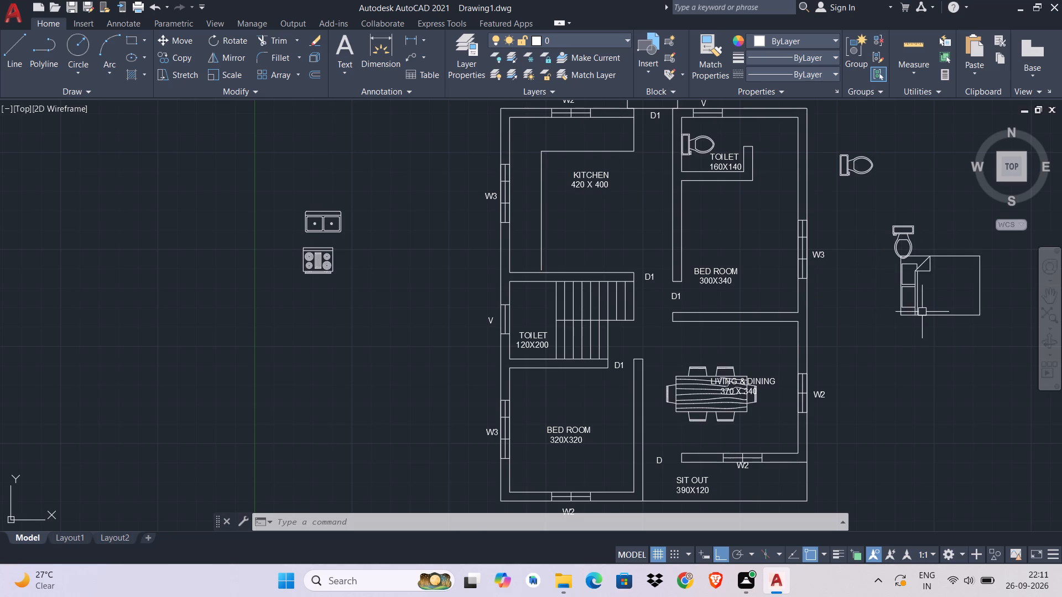
# Copy the rotated bed by its headboard midpoint onto the west wall of BED ROOM 320X320 near window W3, with Ortho off.
pyautogui.click(924, 312)
pyautogui.write('CO')
pyautogui.press('space')
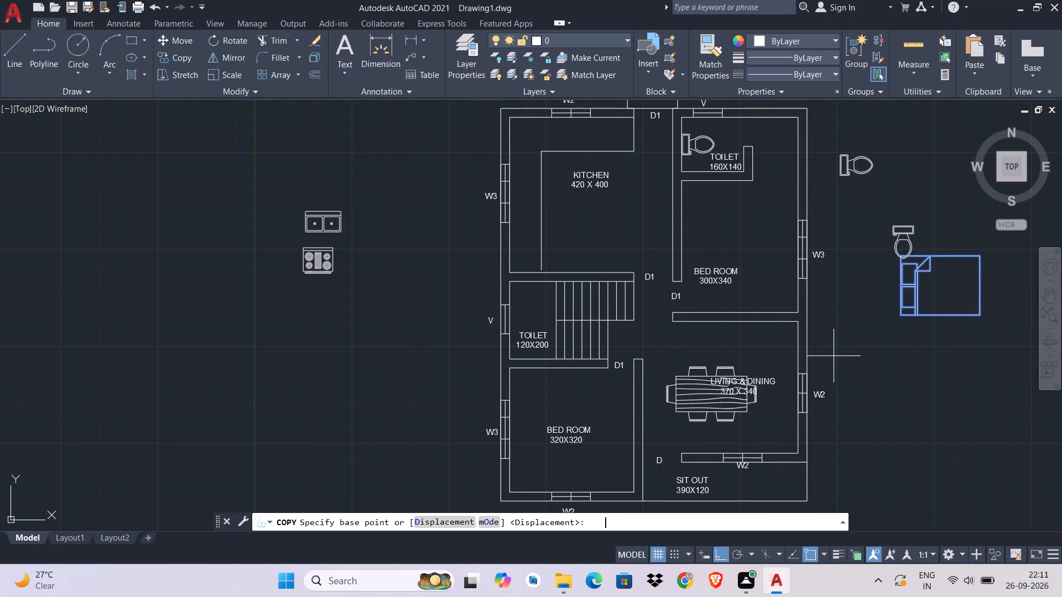
pyautogui.click(904, 283)
pyautogui.hotkey('ctrl', 'l')
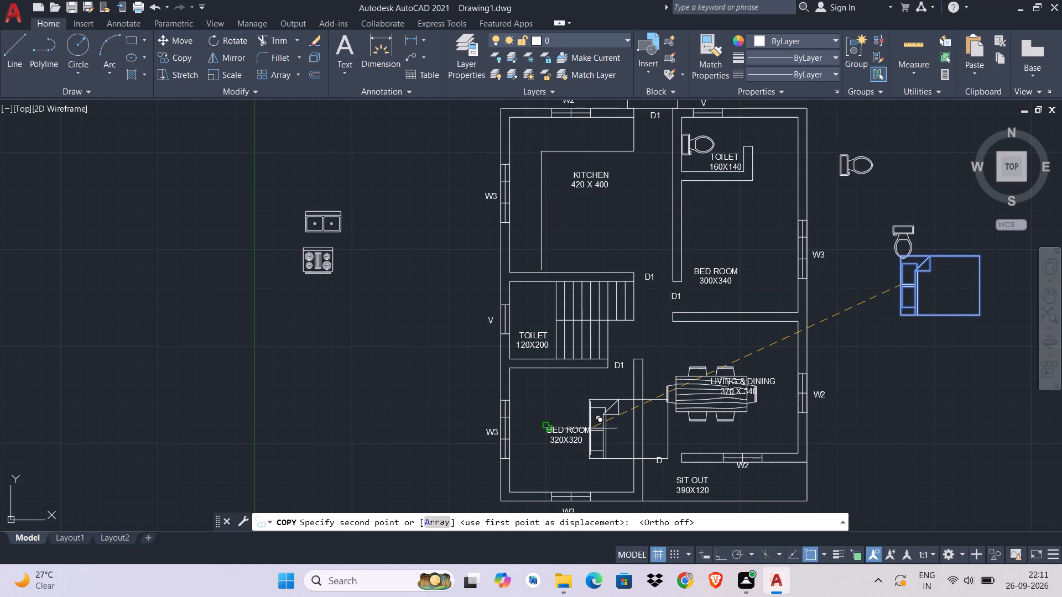
pyautogui.click(516, 432)
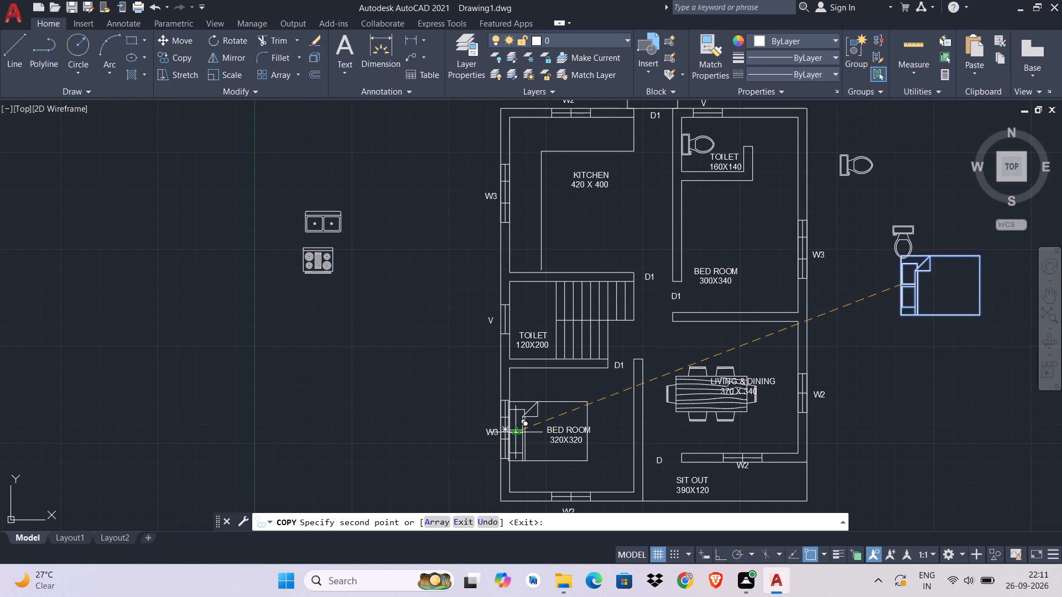
pyautogui.scroll(4, 491, 415)
pyautogui.press('Escape')
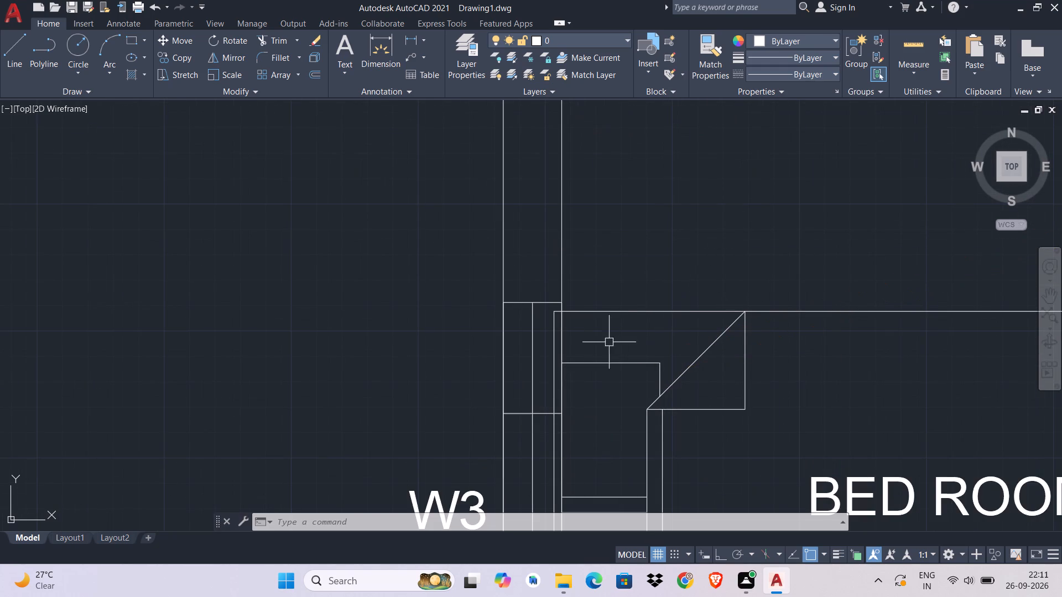
# Move the copied bed by its upper headboard corner so the headboard lies flush on the bedroom's west inner wall face.
pyautogui.click(610, 312)
pyautogui.write('M')
pyautogui.press('space')
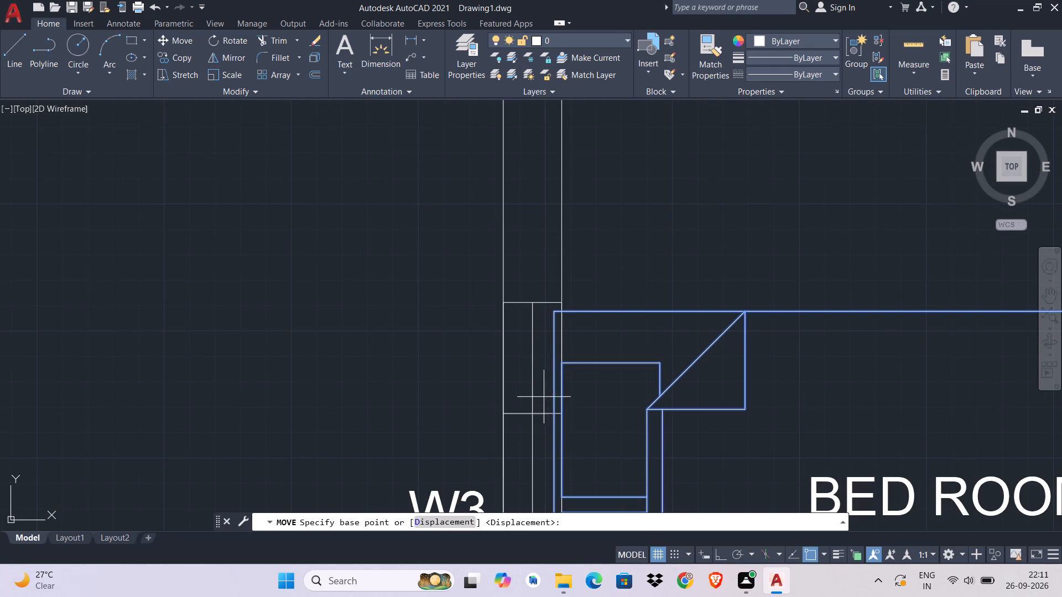
pyautogui.click(550, 311)
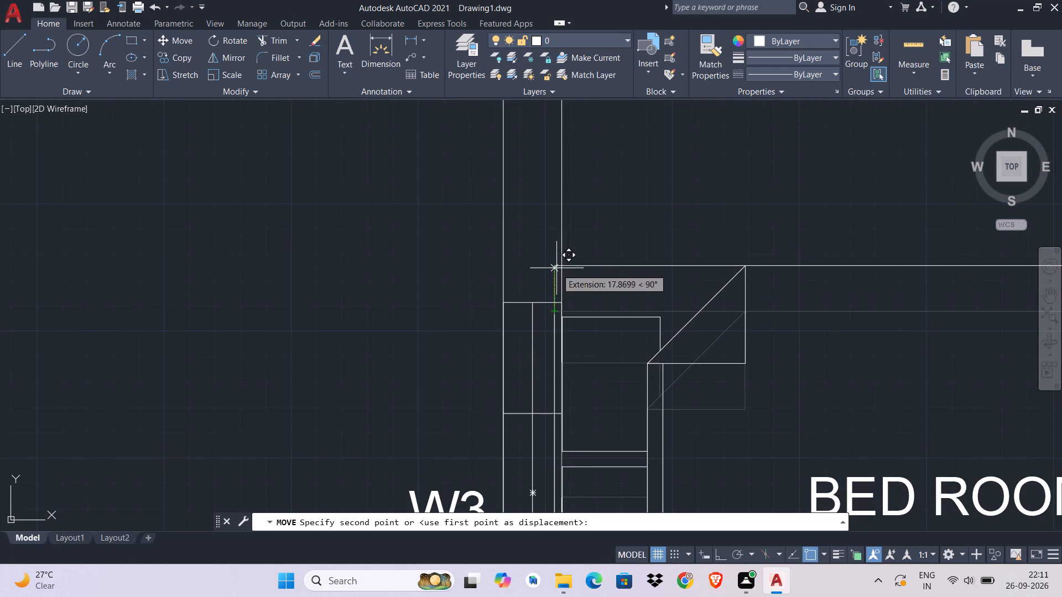
pyautogui.click(560, 269)
pyautogui.scroll(-4, 676, 322)
pyautogui.moveTo(676, 322); pyautogui.dragTo(663, 285, button='middle')
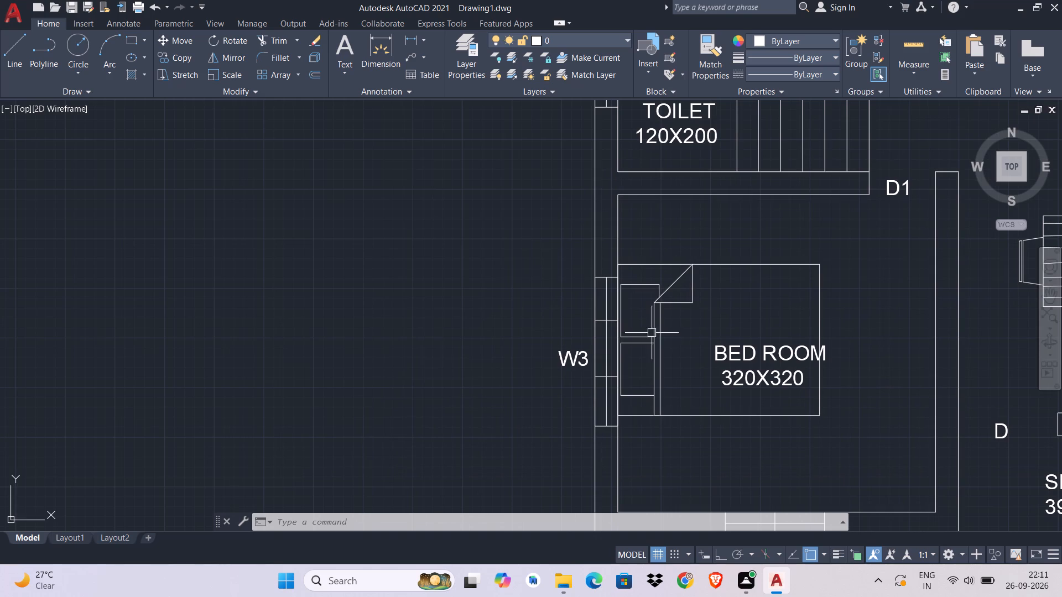
# Move the bed by its lower headboard corner onto the lower inner corner of window W3 in BED ROOM 320X320.
pyautogui.click(649, 413)
pyautogui.write('M')
pyautogui.press('space')
pyautogui.scroll(2, 619, 432)
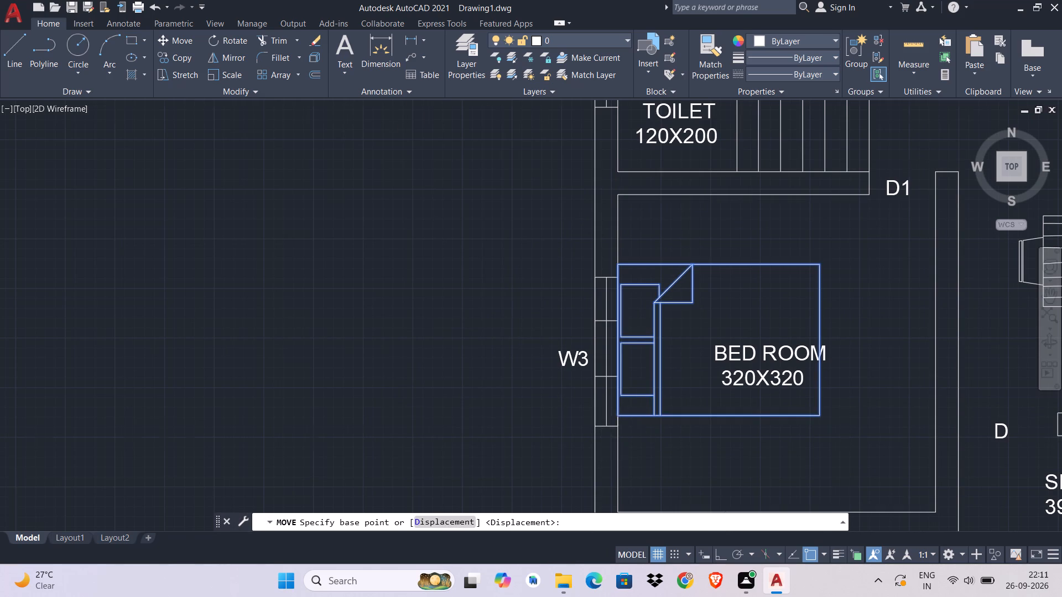
pyautogui.scroll(1, 619, 432)
pyautogui.click(617, 372)
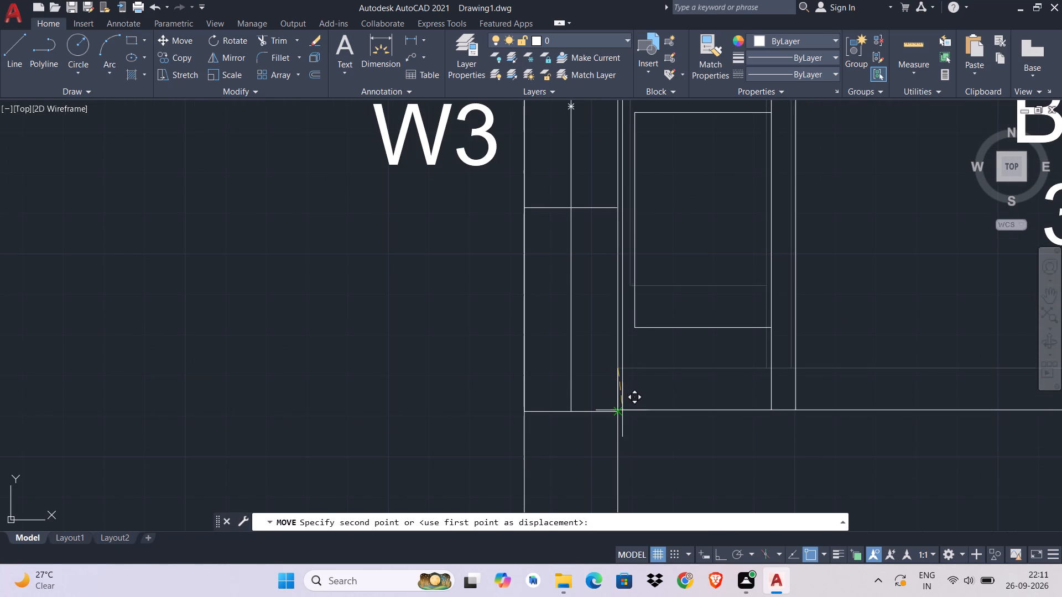
pyautogui.click(622, 411)
pyautogui.scroll(-4, 666, 443)
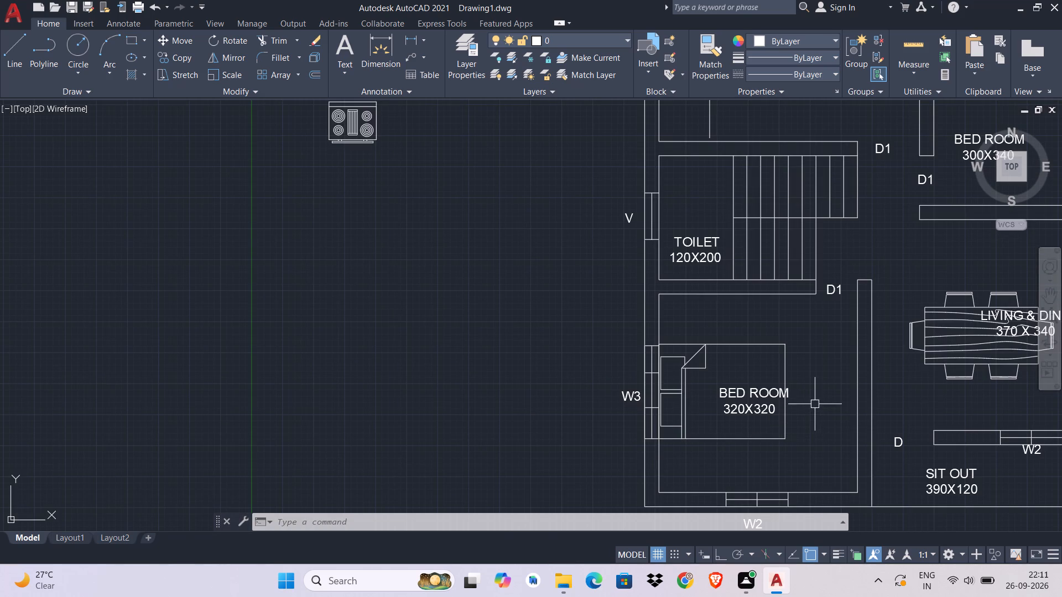
# Rotate the loose toilet block beside the plan's east wall 270 degrees with Ortho on, so its tank faces north.
pyautogui.moveTo(784, 213); pyautogui.dragTo(608, 354, button='middle')
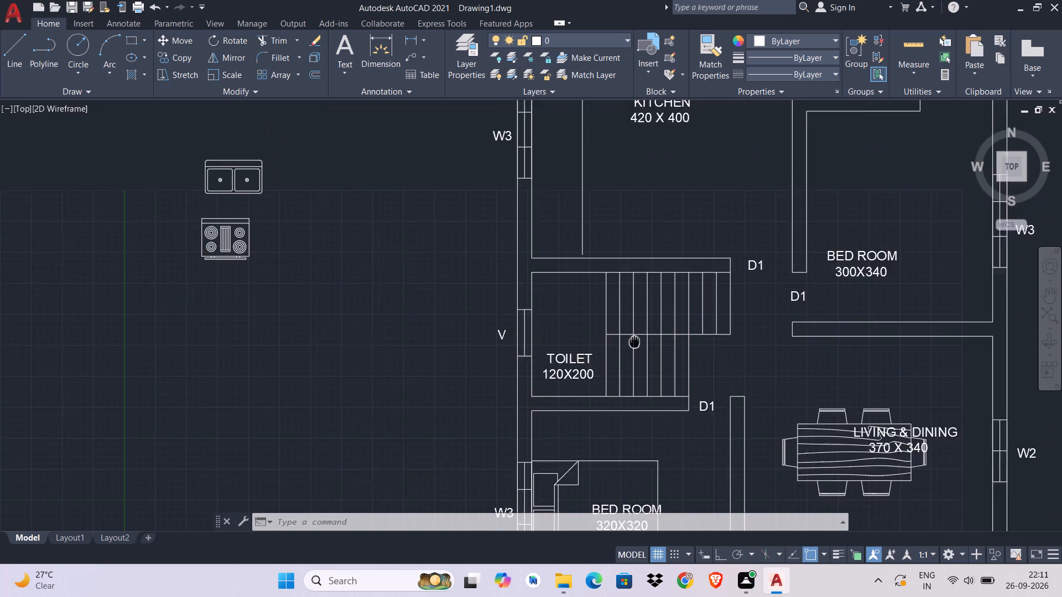
pyautogui.moveTo(608, 354); pyautogui.dragTo(595, 358, button='middle')
pyautogui.scroll(-1, 604, 342)
pyautogui.click(865, 190)
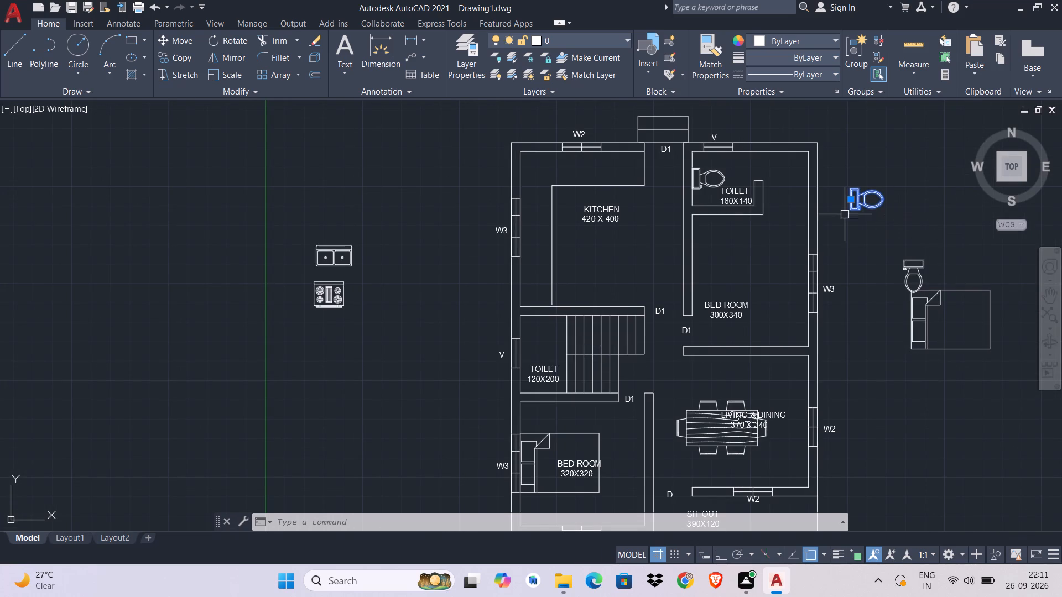
pyautogui.press('r')
pyautogui.press('o')
pyautogui.press('space')
pyautogui.click(868, 209)
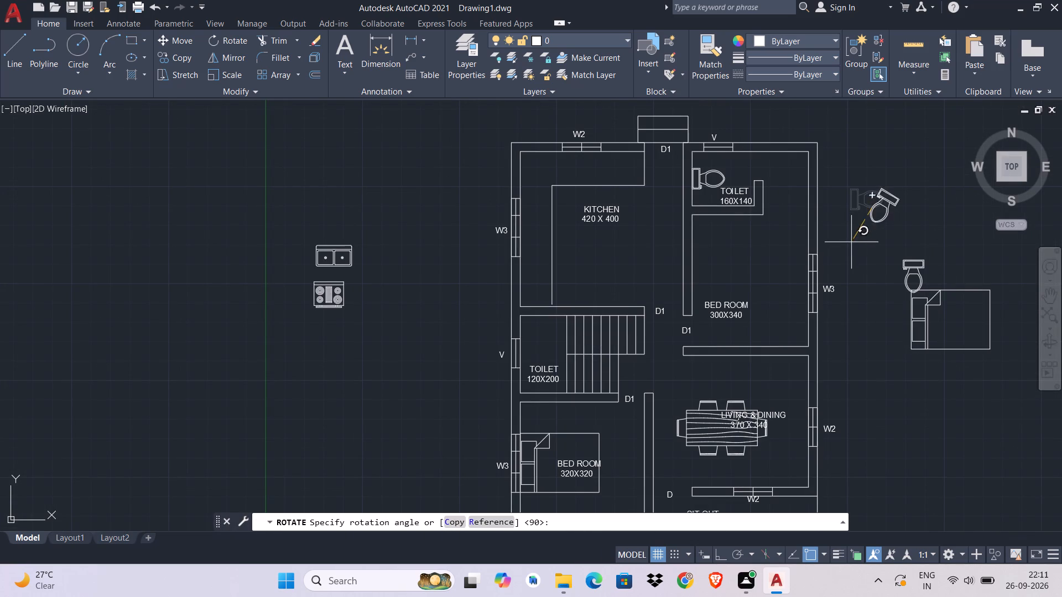
pyautogui.hotkey('ctrl', 'l')
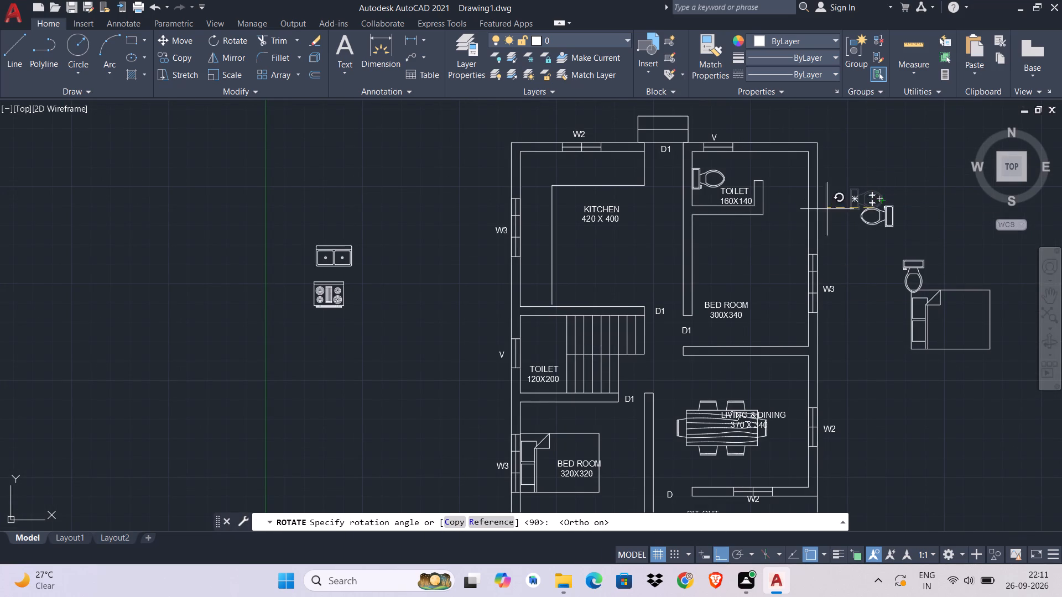
pyautogui.click(887, 254)
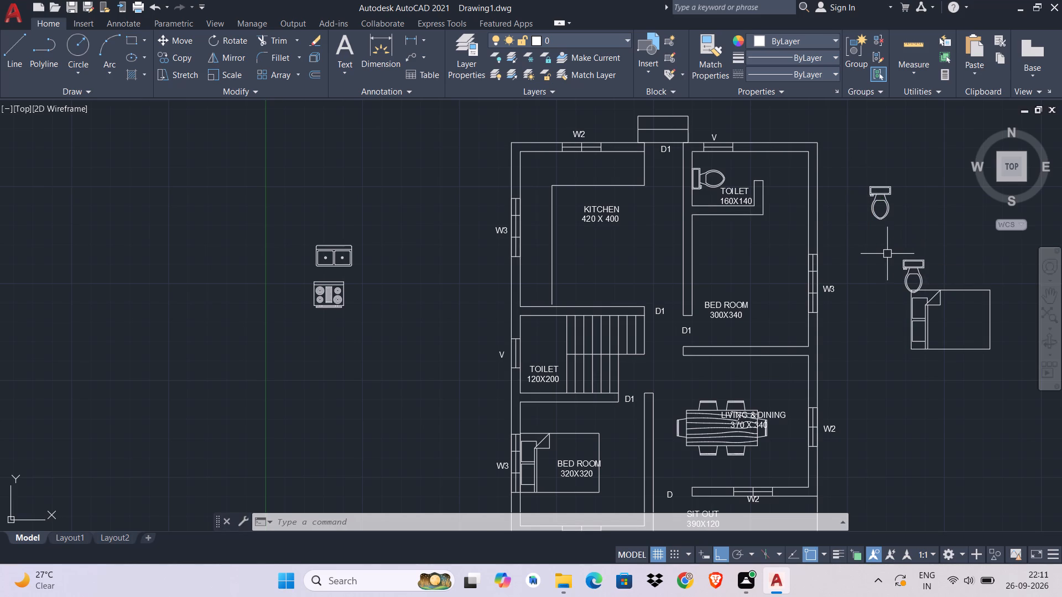
# Move the rotated toilet by its tank's back-edge midpoint onto the north inner wall of TOILET 120X200, with Ortho off.
pyautogui.click(865, 214)
pyautogui.click(881, 215)
pyautogui.click(876, 206)
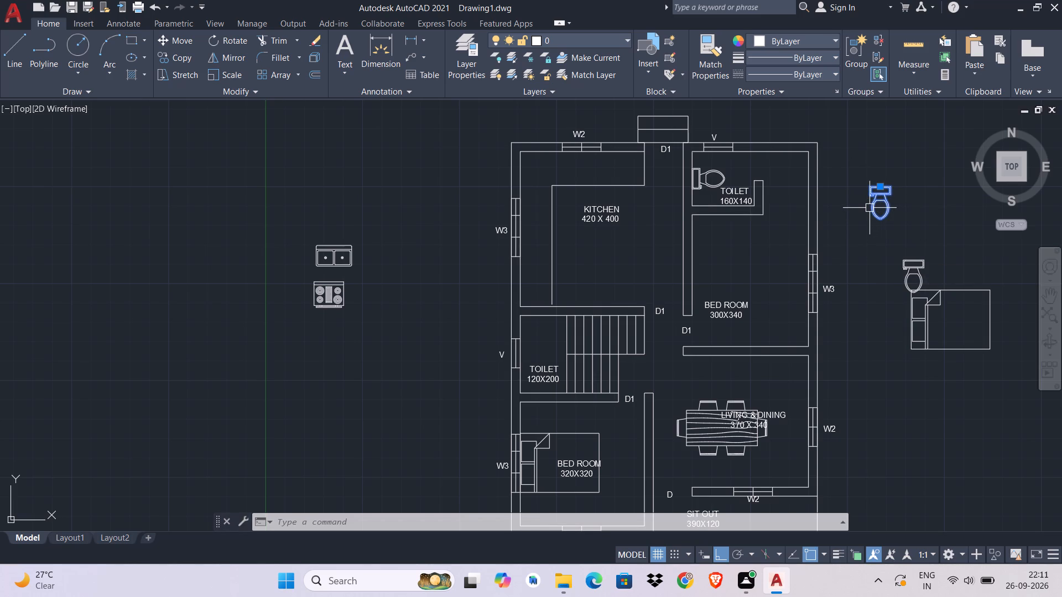
pyautogui.write('M')
pyautogui.press('space')
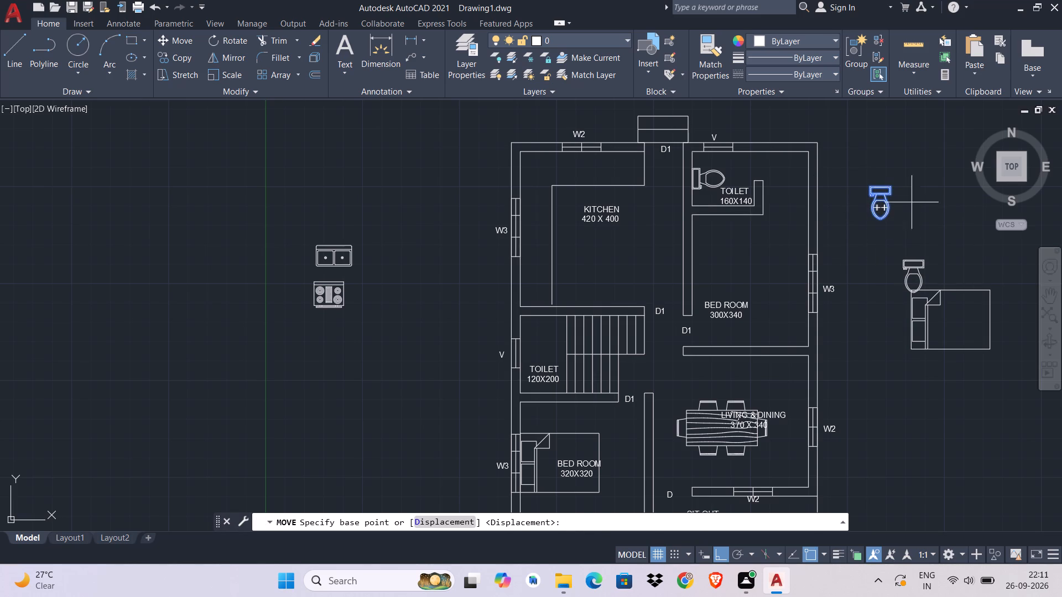
pyautogui.click(883, 186)
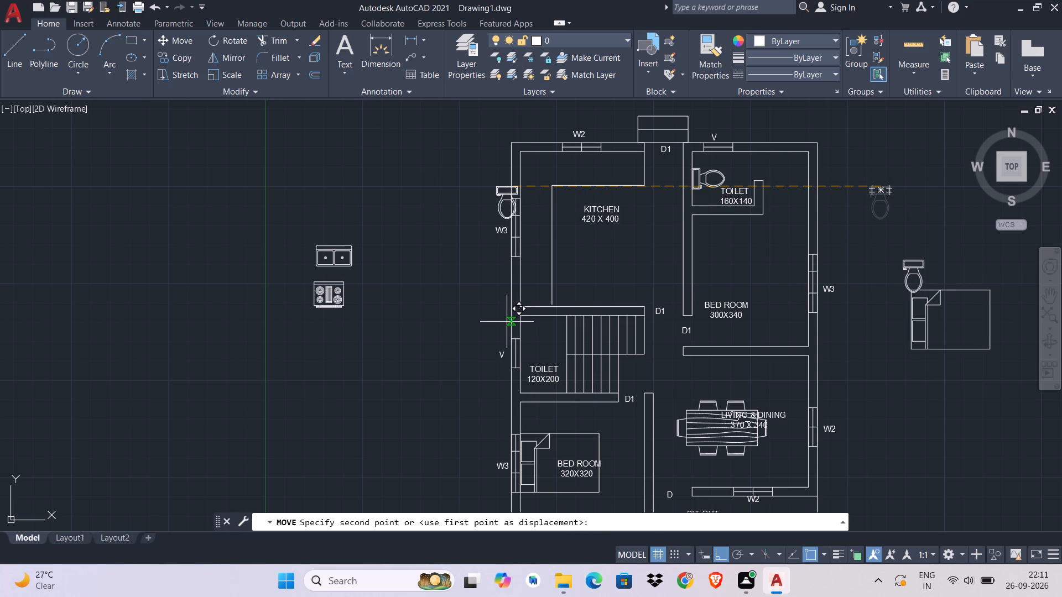
pyautogui.hotkey('ctrl', 'l')
pyautogui.scroll(3, 530, 320)
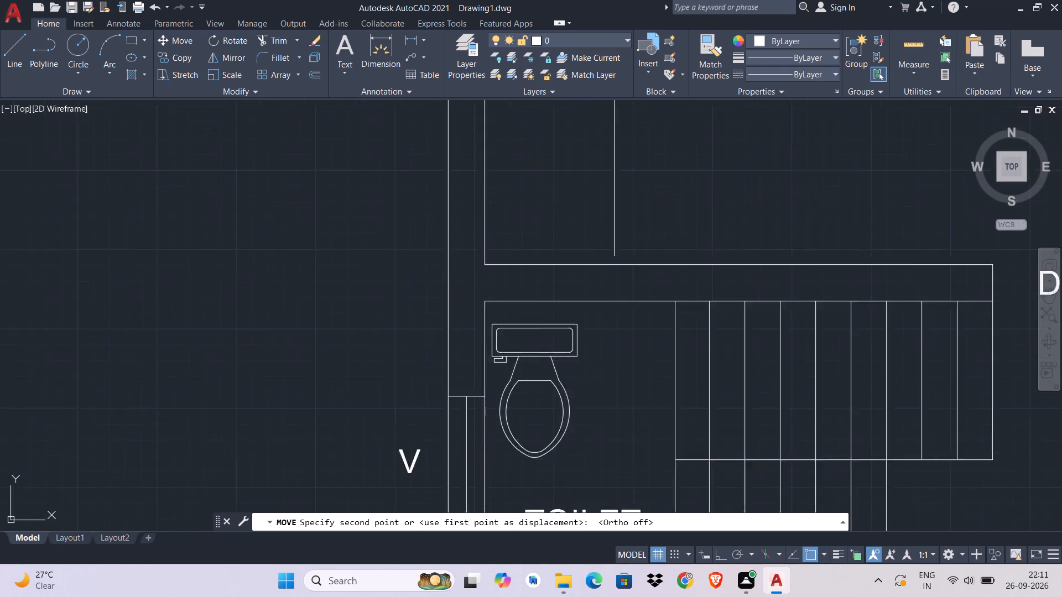
pyautogui.scroll(1, 538, 327)
pyautogui.click(606, 287)
# Rotate the double sink block 90 degrees about its back-edge midpoint with Ortho on, so its back edge faces west.
pyautogui.scroll(-4, 661, 348)
pyautogui.moveTo(669, 331); pyautogui.dragTo(617, 254, button='middle')
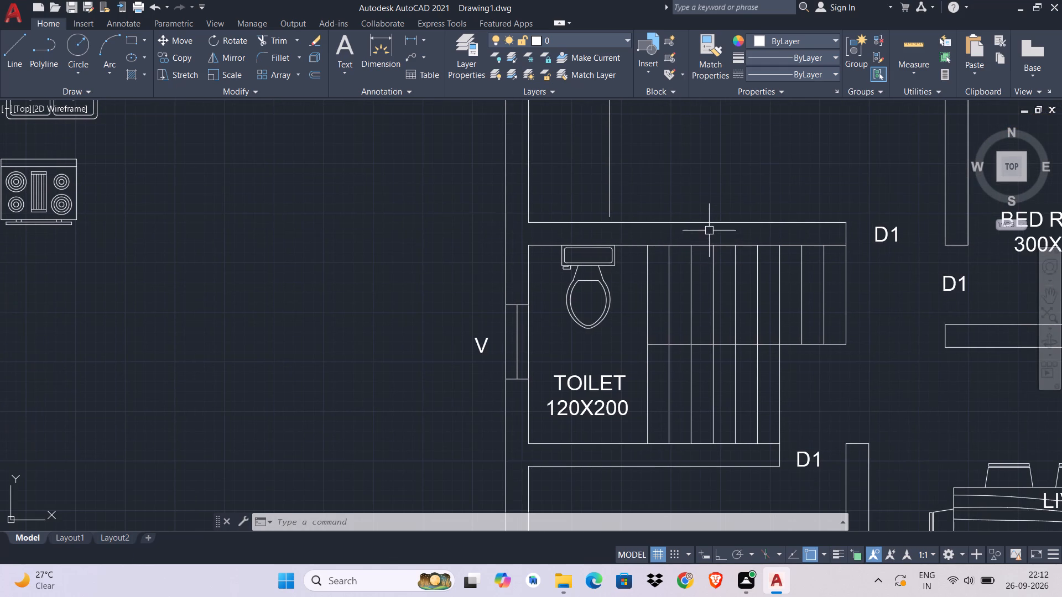
pyautogui.moveTo(708, 237); pyautogui.dragTo(956, 362, button='middle')
pyautogui.click(434, 184)
pyautogui.click(162, 244)
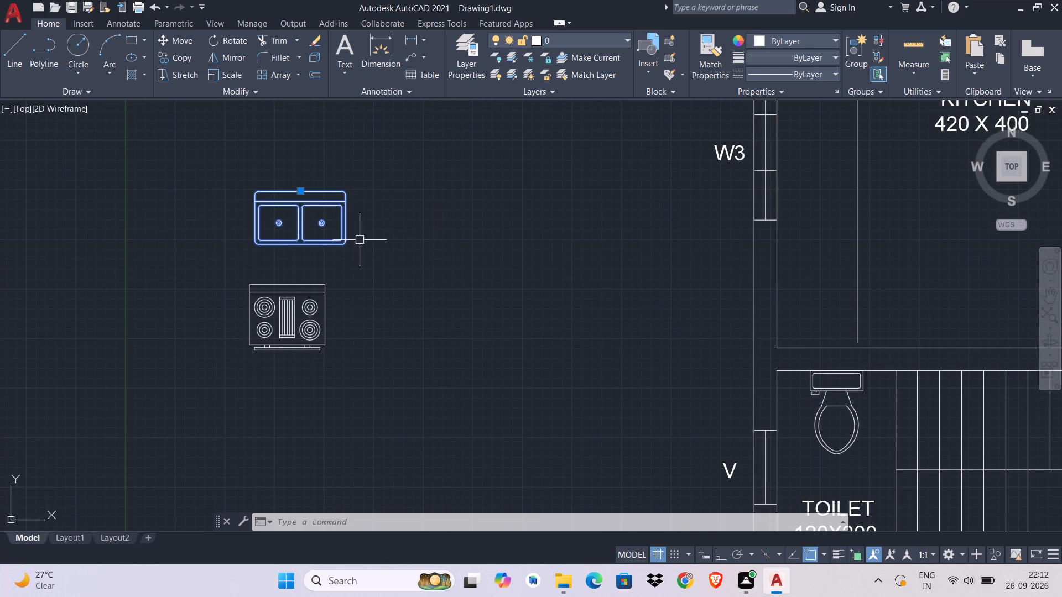
pyautogui.press('r')
pyautogui.press('o')
pyautogui.press('space')
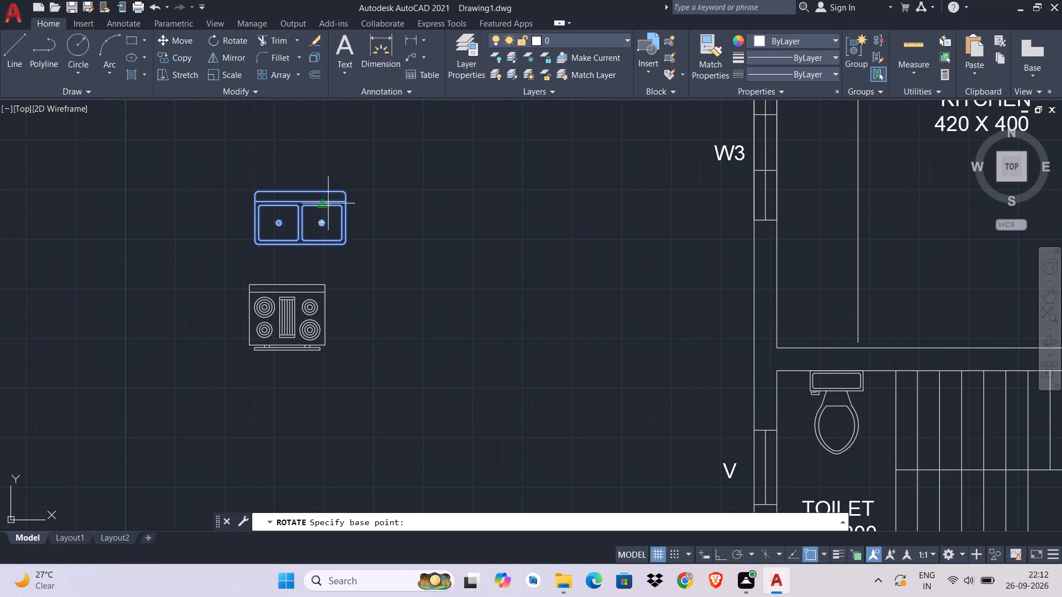
pyautogui.click(301, 191)
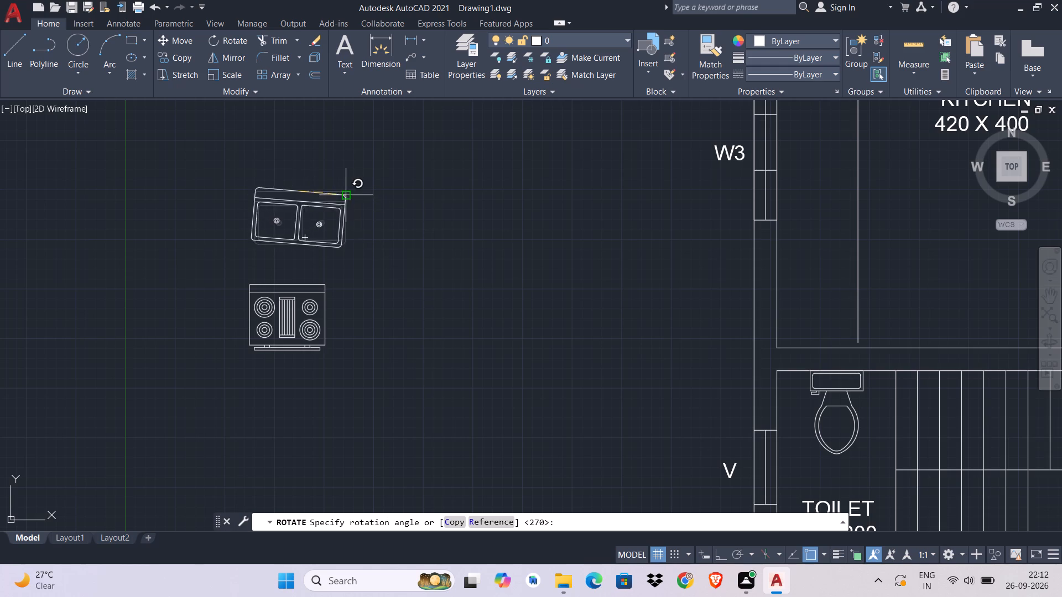
pyautogui.hotkey('ctrl', 'l')
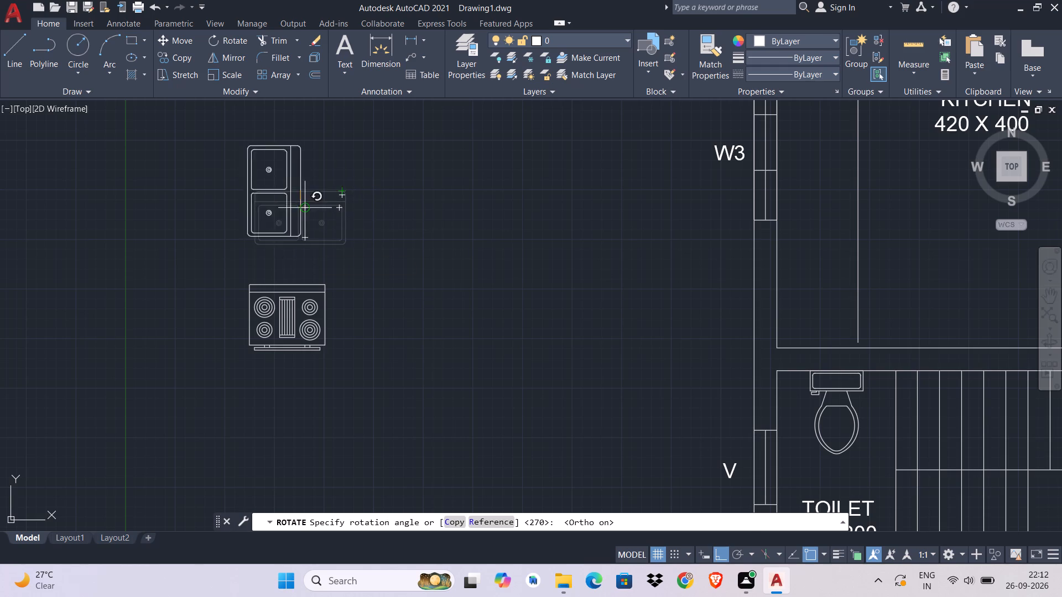
pyautogui.click(326, 152)
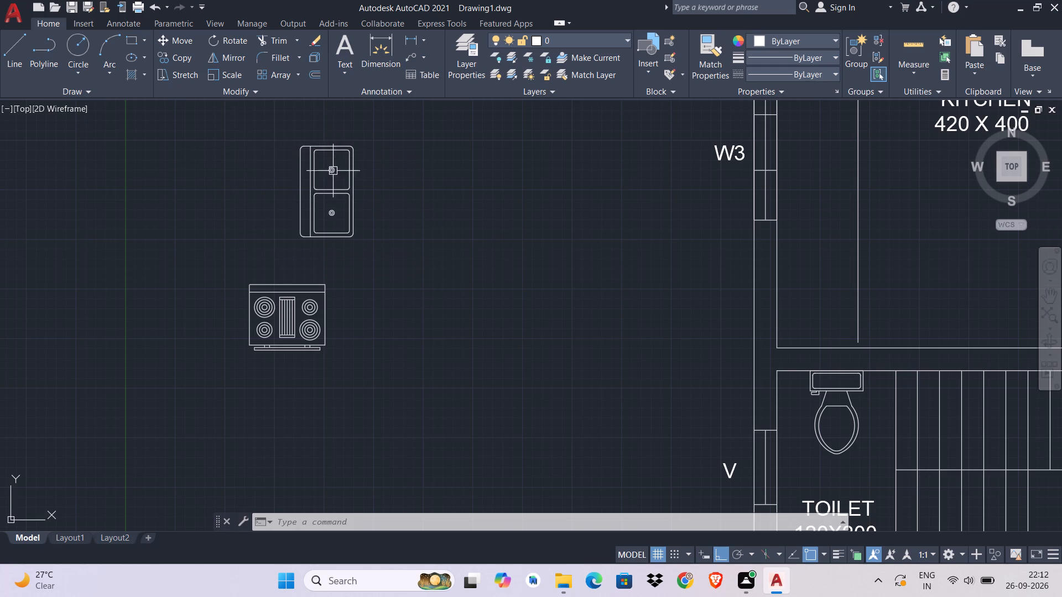
# Move the rotated sink by its back-edge midpoint onto the kitchen's west counter beside window W3, with Ortho off.
pyautogui.click(332, 172)
pyautogui.press('m')
pyautogui.press('space')
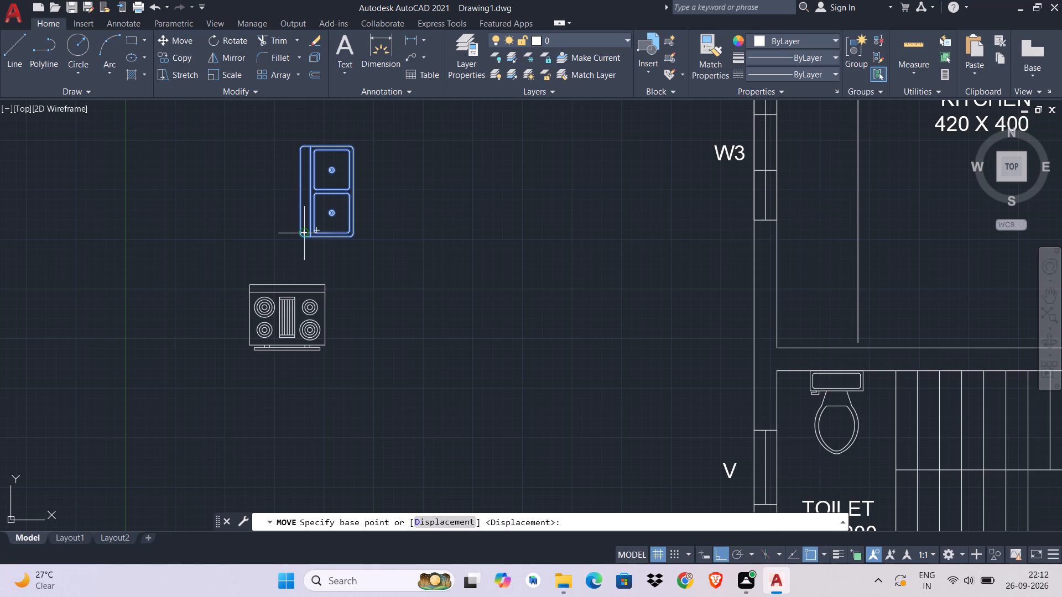
pyautogui.hotkey('ctrl', 'l')
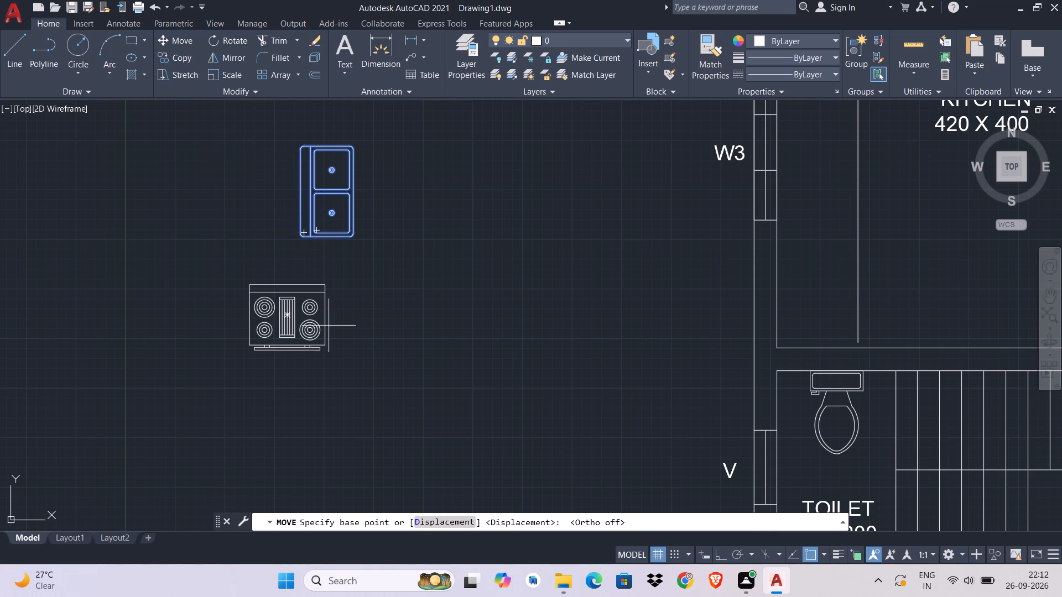
pyautogui.click(299, 192)
pyautogui.moveTo(394, 217); pyautogui.dragTo(360, 307, button='middle')
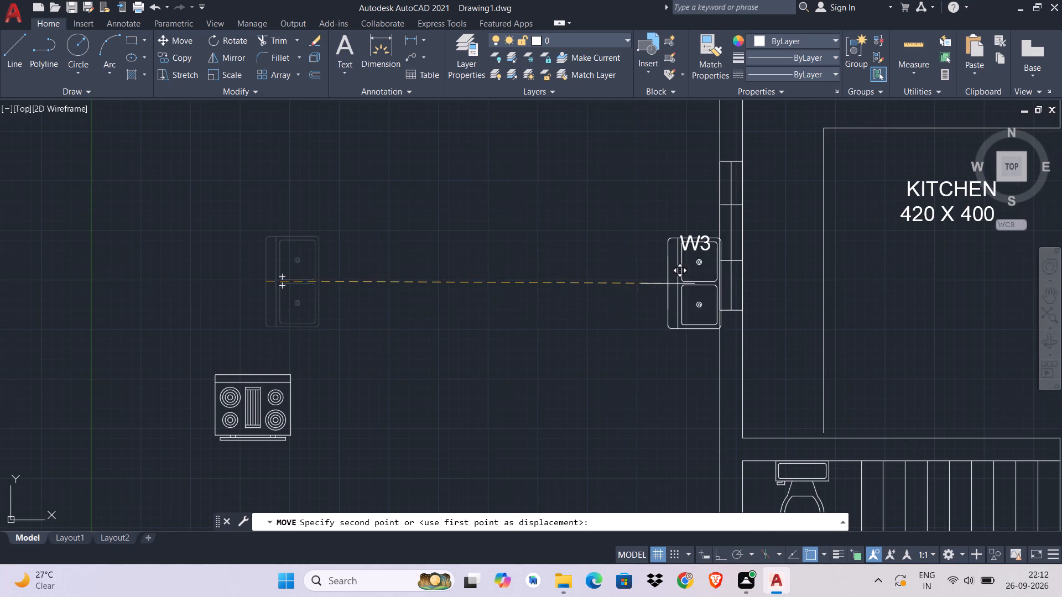
pyautogui.moveTo(717, 264); pyautogui.dragTo(600, 303, button='middle')
pyautogui.click(641, 287)
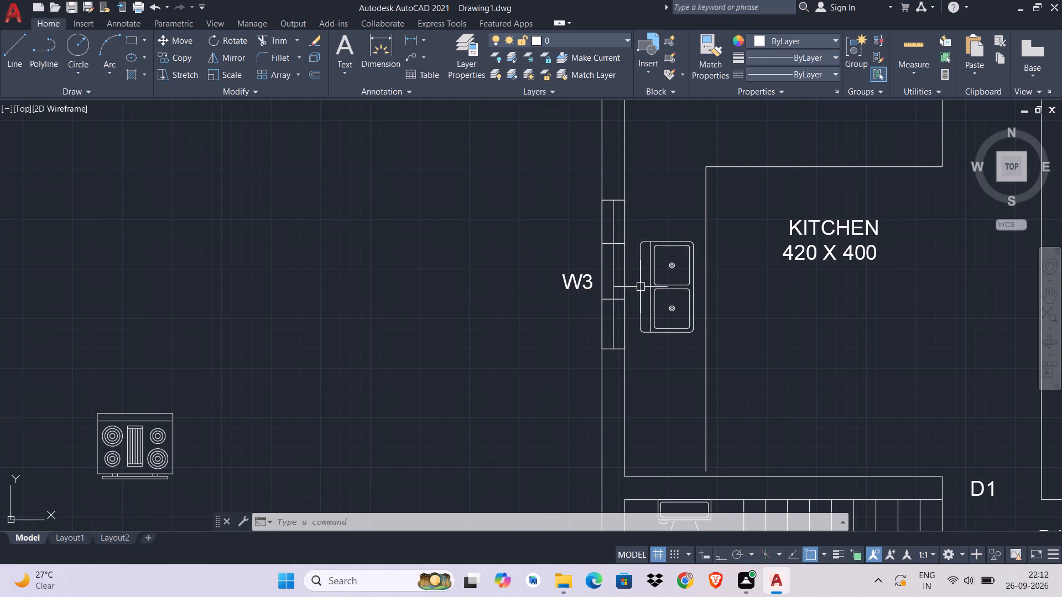
# Move the stove block by its back-edge midpoint onto the kitchen's north counter just inside window W2.
pyautogui.moveTo(649, 289); pyautogui.dragTo(726, 339, button='middle')
pyautogui.moveTo(343, 410); pyautogui.dragTo(530, 281, button='middle')
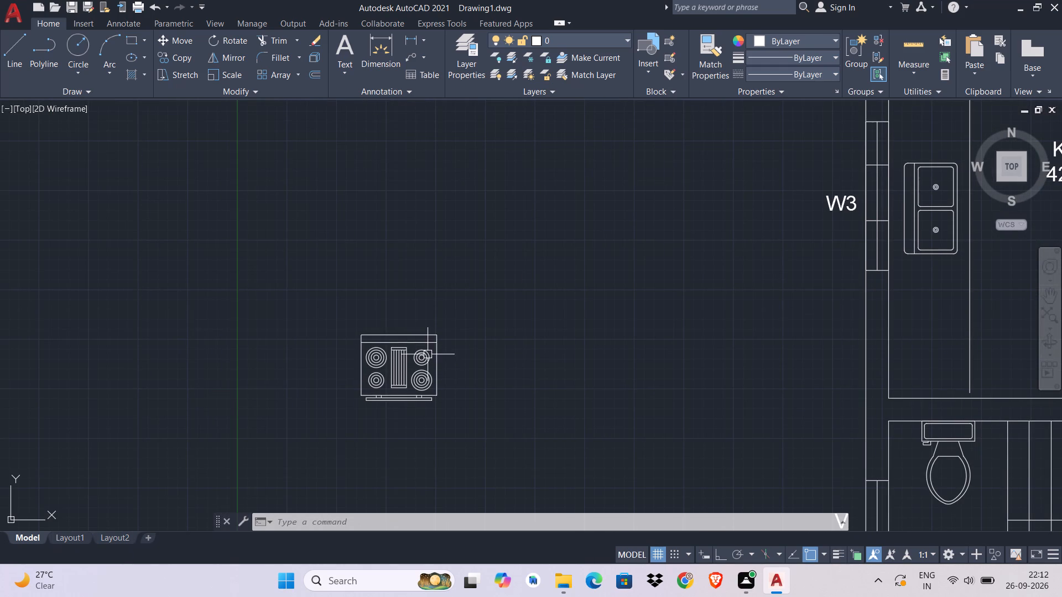
pyautogui.click(428, 354)
pyautogui.write('M')
pyautogui.press('space')
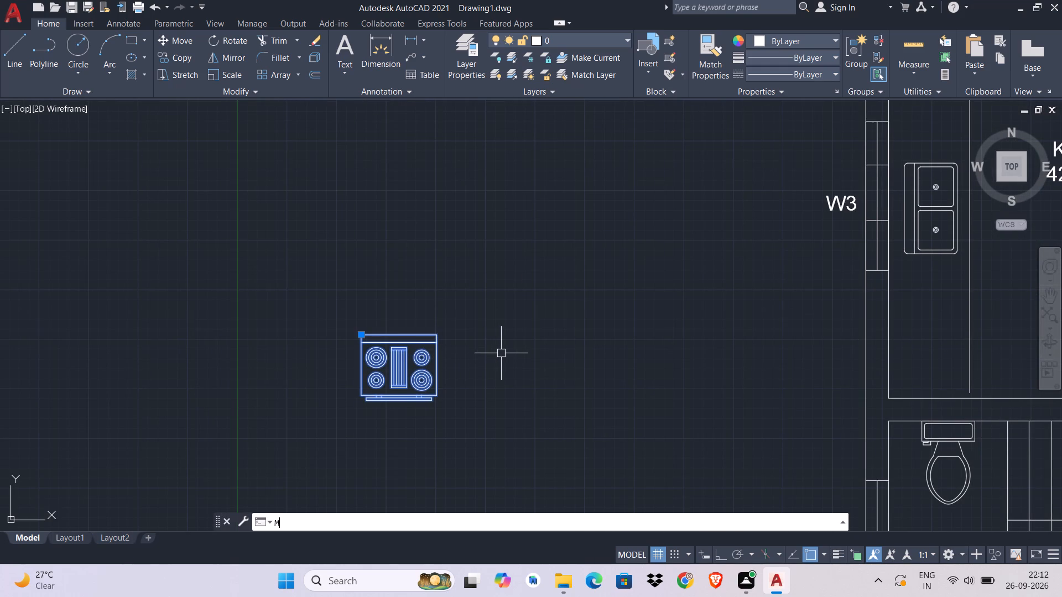
pyautogui.click(398, 335)
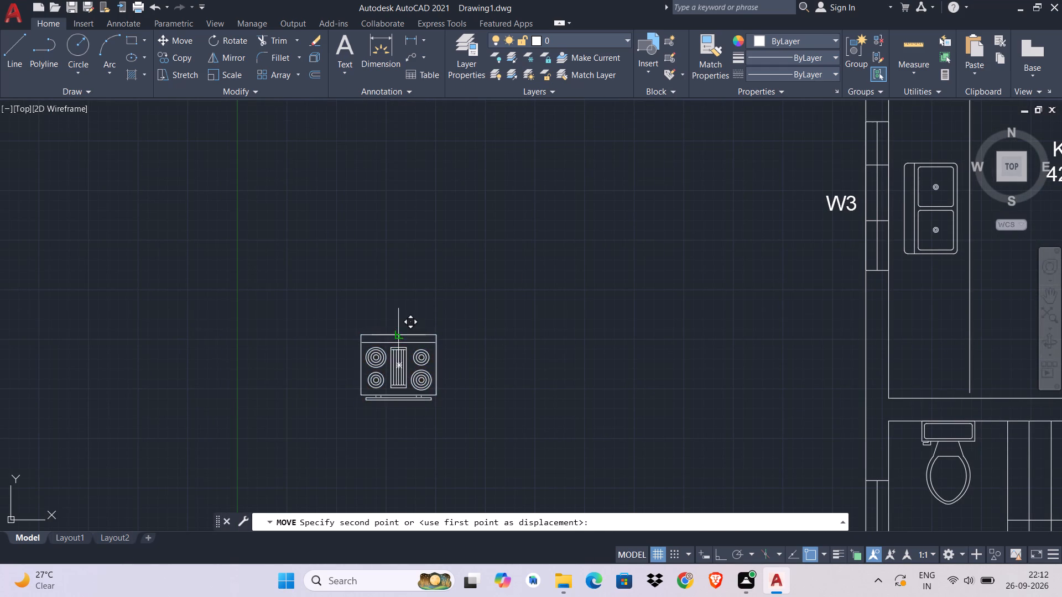
pyautogui.moveTo(399, 335); pyautogui.dragTo(325, 427, button='middle')
pyautogui.moveTo(675, 297); pyautogui.dragTo(297, 350, button='middle')
pyautogui.moveTo(574, 182); pyautogui.dragTo(534, 230, button='middle')
pyautogui.click(569, 209)
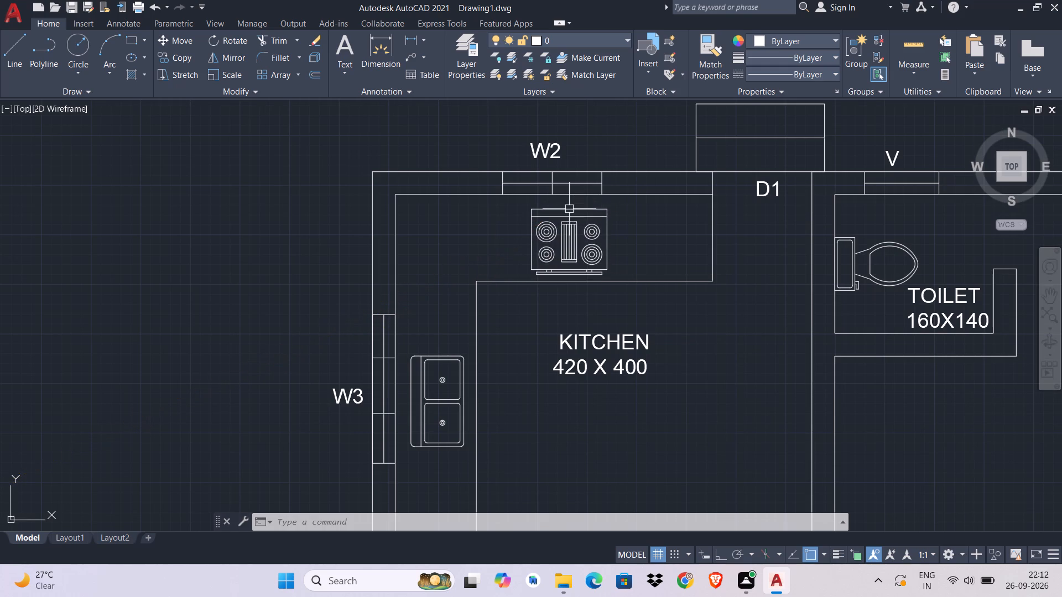
# Shift the KITCHEN 420 X 400 label slightly south, away from the counter, using its insertion grip.
pyautogui.scroll(-1, 603, 371)
pyautogui.moveTo(607, 371); pyautogui.dragTo(665, 263, button='middle')
pyautogui.scroll(-1, 683, 261)
pyautogui.press('Escape')
pyautogui.press('Escape')
pyautogui.press('Escape')
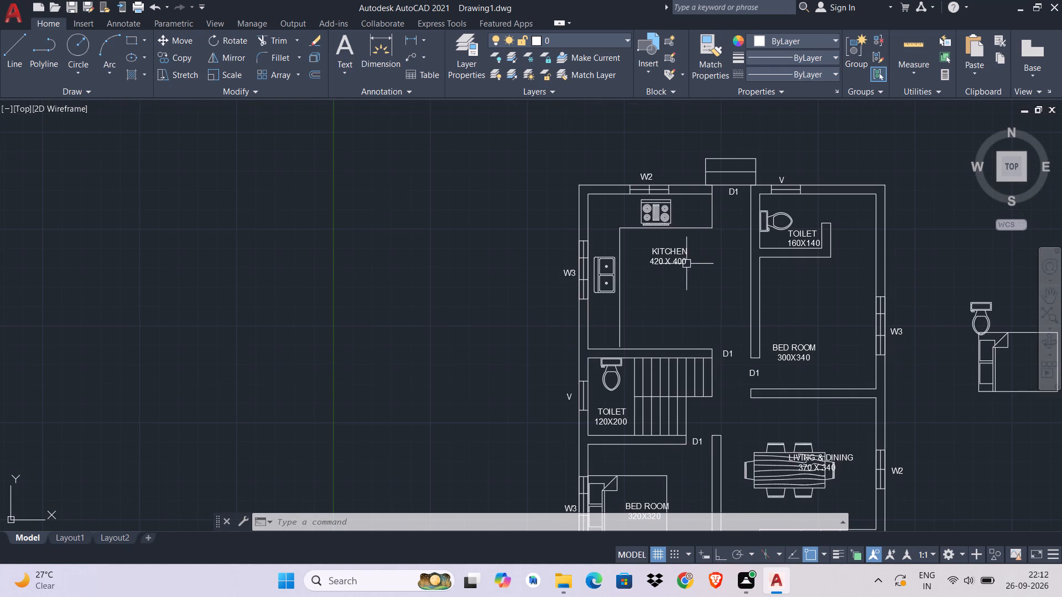
pyautogui.click(680, 259)
pyautogui.click(650, 247)
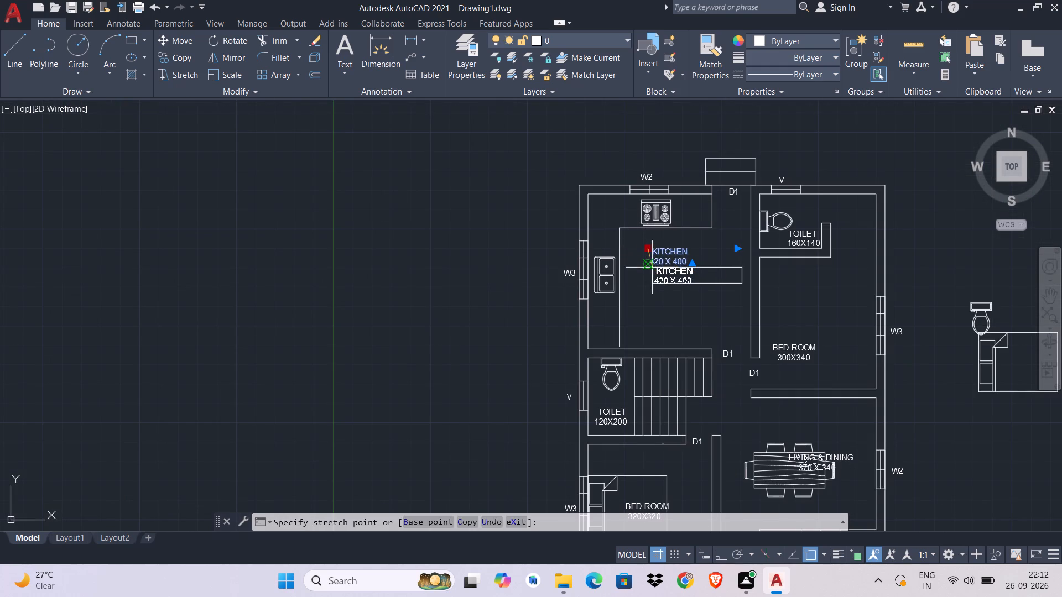
pyautogui.click(654, 270)
pyautogui.click(644, 263)
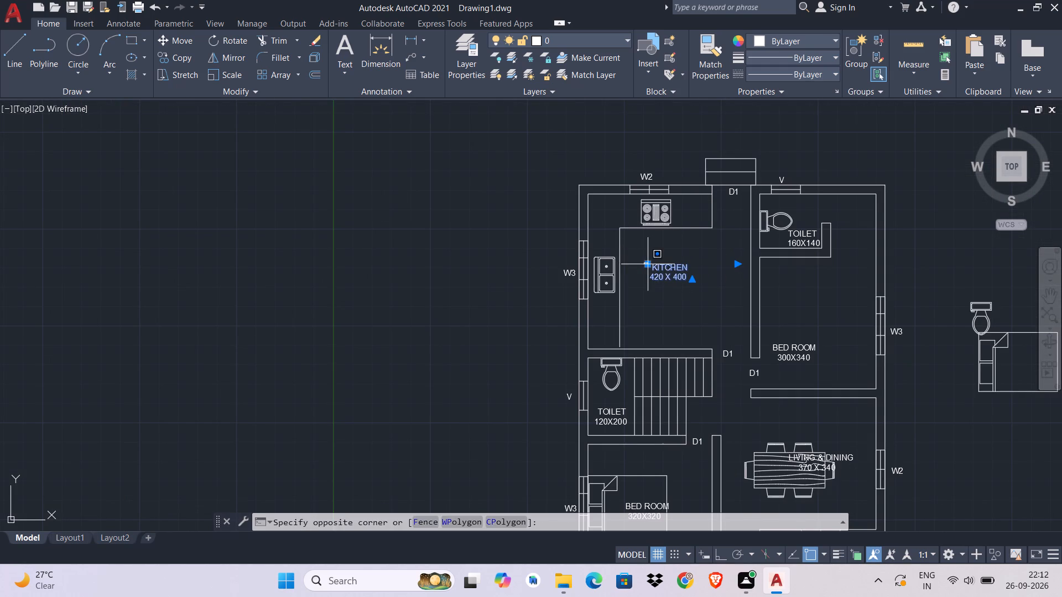
pyautogui.click(648, 263)
pyautogui.click(648, 264)
pyautogui.click(649, 266)
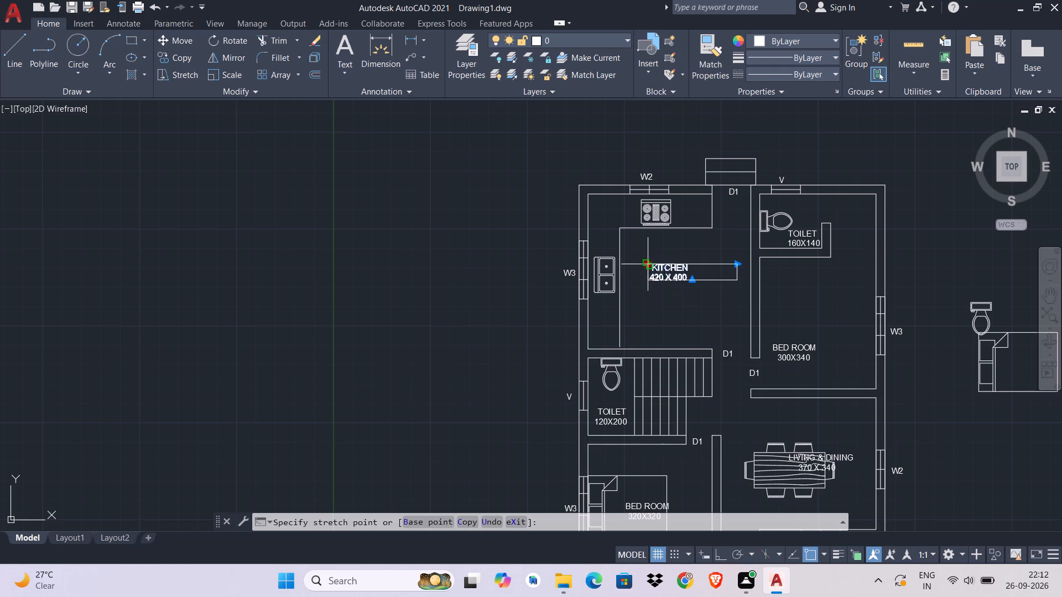
pyautogui.press('Escape')
pyautogui.press('Escape')
pyautogui.press('Escape')
pyautogui.press('Escape')
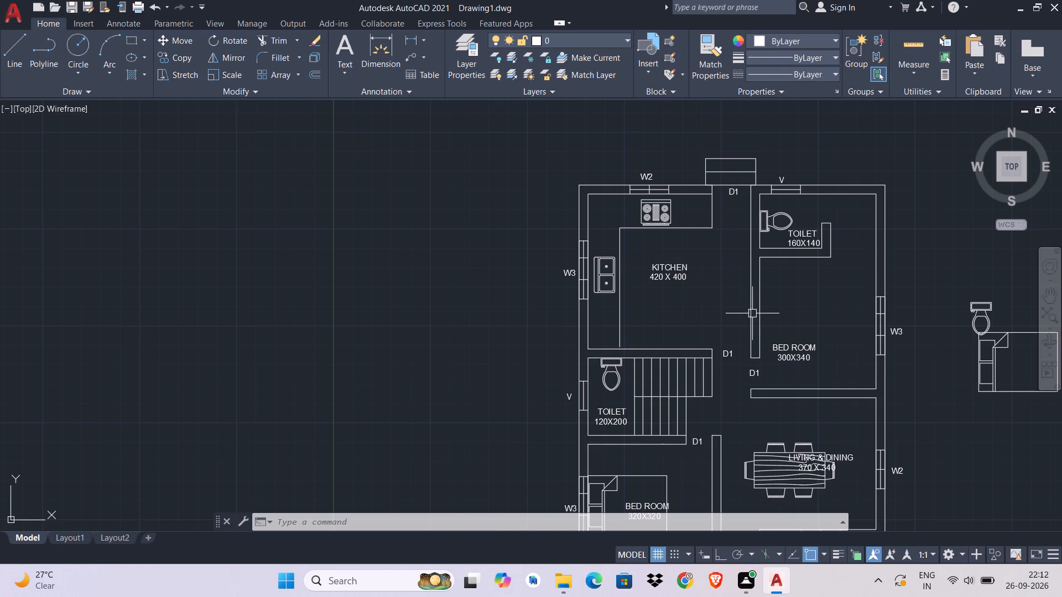
# Mirror the spare bed outside the plan about its east foot edge, keeping the original.
pyautogui.moveTo(751, 376); pyautogui.dragTo(689, 308, button='middle')
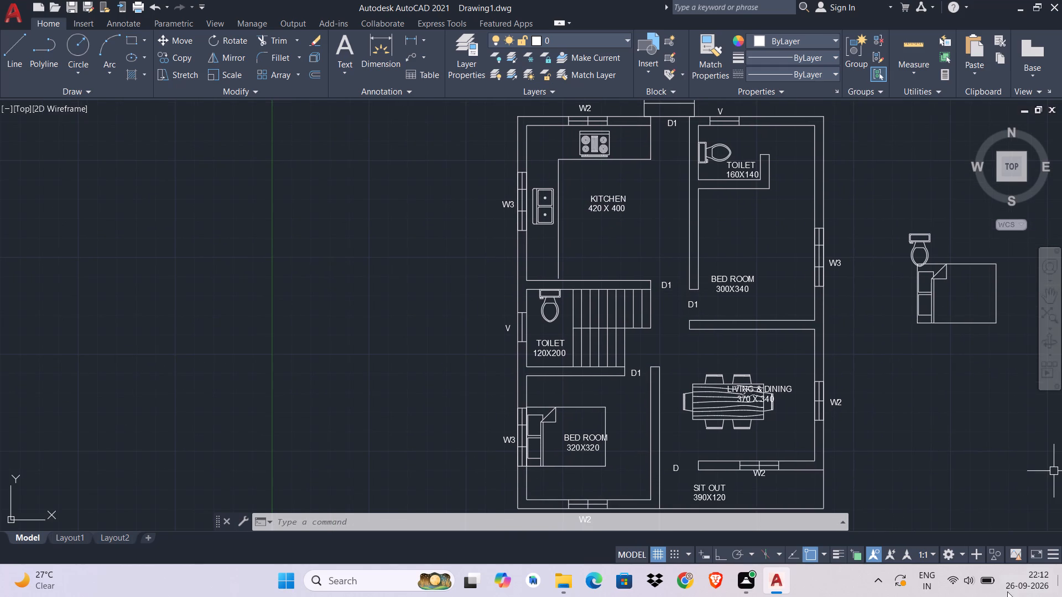
pyautogui.moveTo(689, 430); pyautogui.dragTo(701, 329, button='middle')
pyautogui.moveTo(852, 326); pyautogui.dragTo(367, 408, button='middle')
pyautogui.scroll(2, 501, 292)
pyautogui.click(507, 292)
pyautogui.click(436, 344)
pyautogui.press('m')
pyautogui.press('i')
pyautogui.press('space')
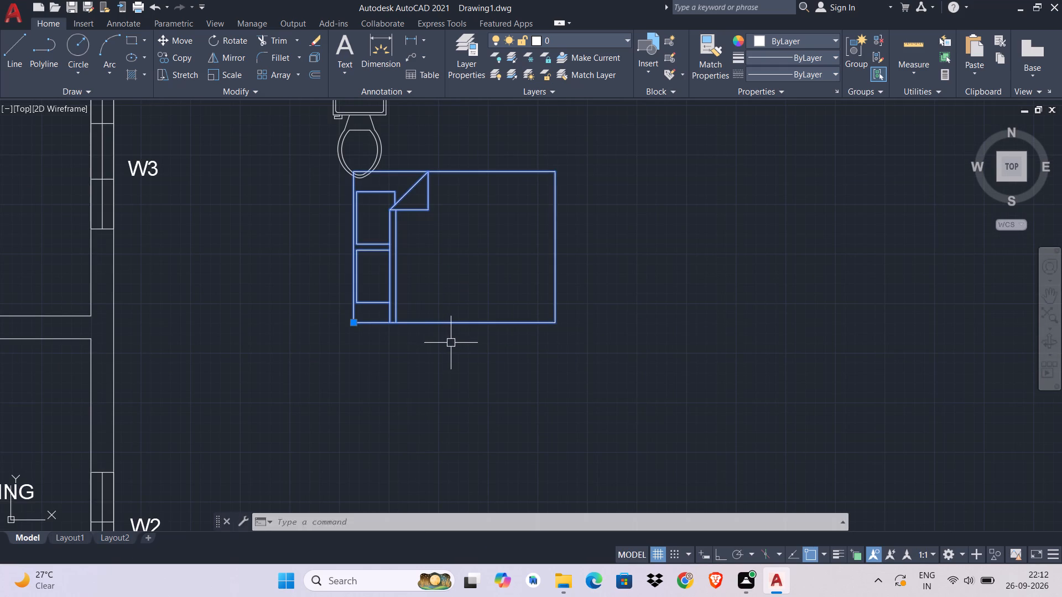
pyautogui.click(558, 172)
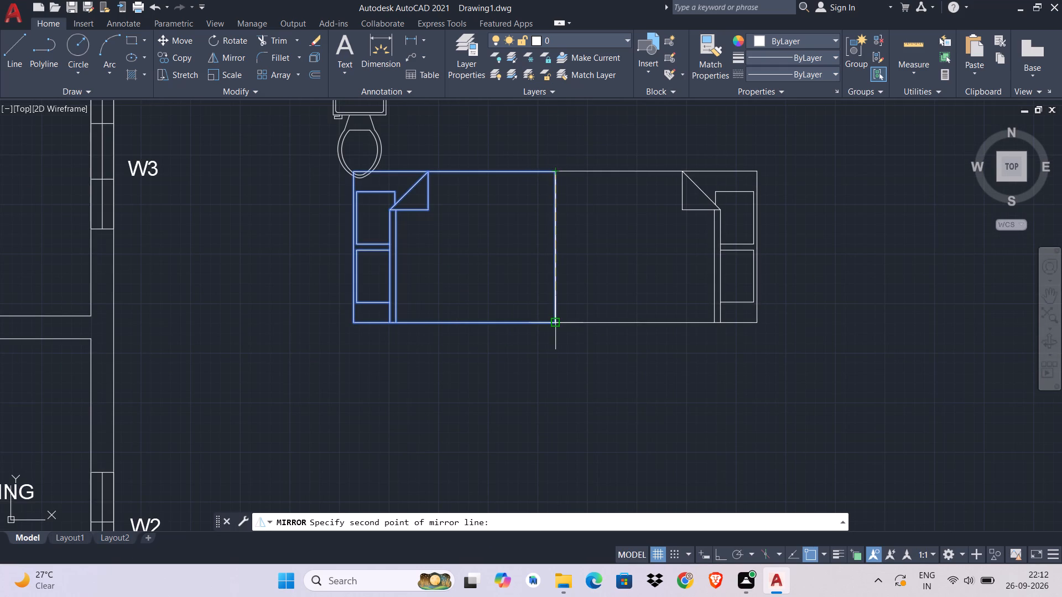
pyautogui.click(556, 322)
pyautogui.press('Return')
# Move the mirrored bed by its headboard midpoint onto the east inner wall of BED ROOM 300X340 beside window W3.
pyautogui.moveTo(659, 260); pyautogui.dragTo(648, 273)
pyautogui.click(582, 374)
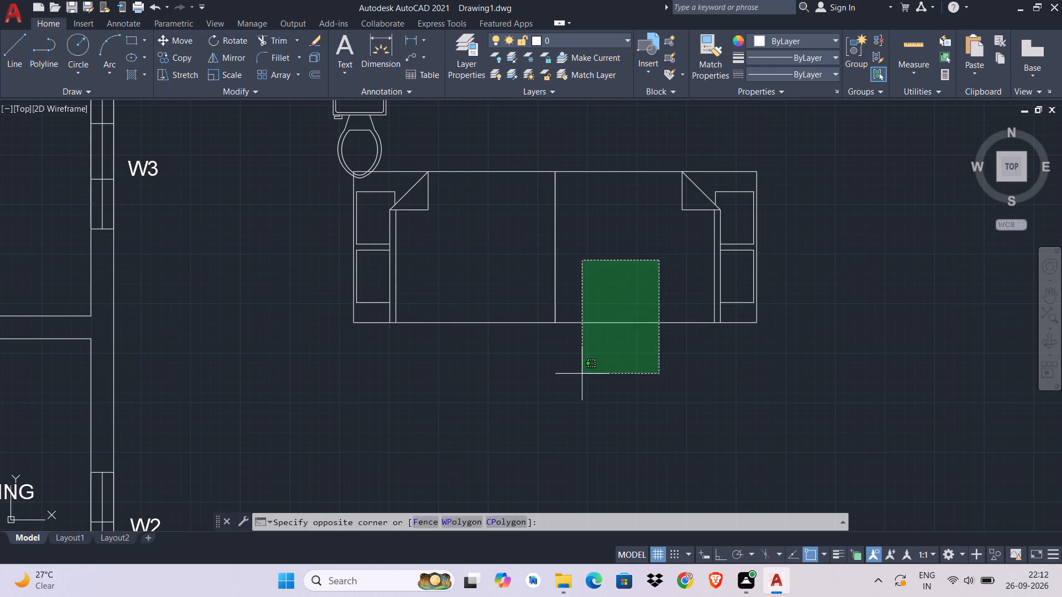
pyautogui.press('m')
pyautogui.press('space')
pyautogui.click(760, 244)
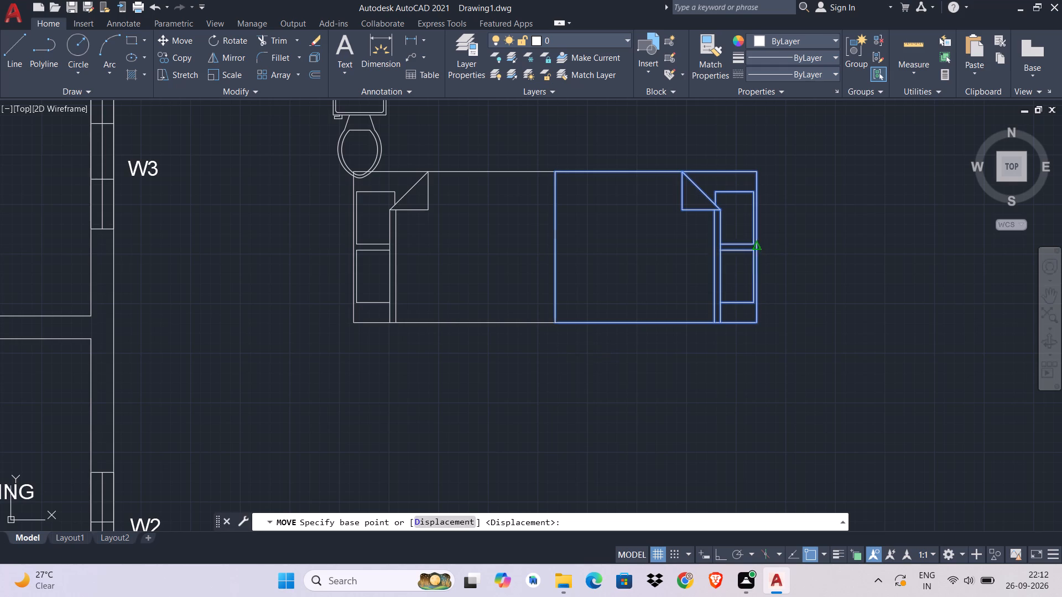
pyautogui.moveTo(589, 323); pyautogui.dragTo(1047, 301, button='middle')
pyautogui.scroll(-1, 704, 287)
pyautogui.moveTo(704, 287); pyautogui.dragTo(722, 376, button='middle')
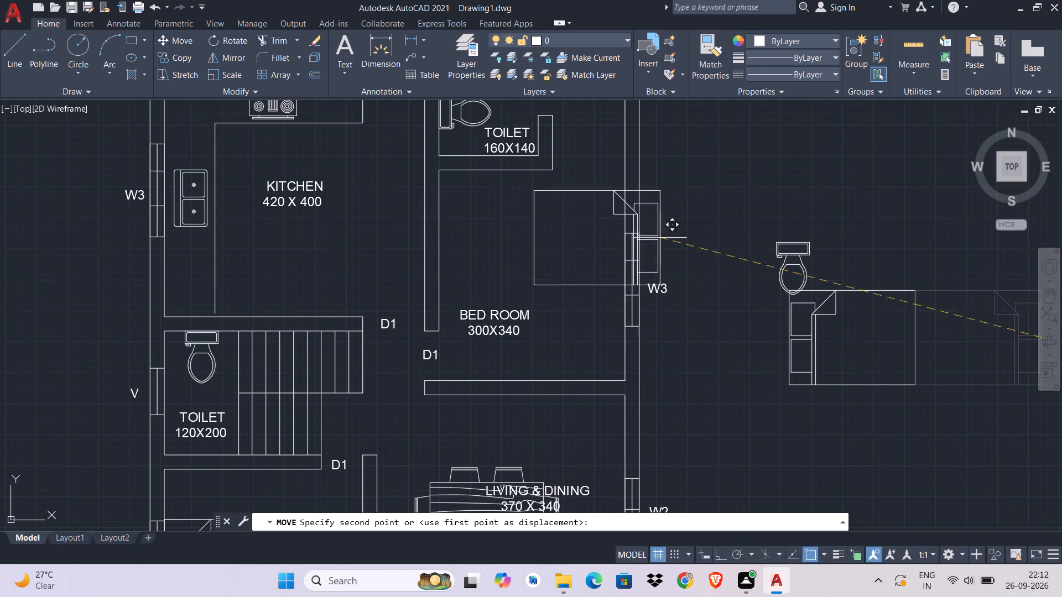
pyautogui.click(622, 266)
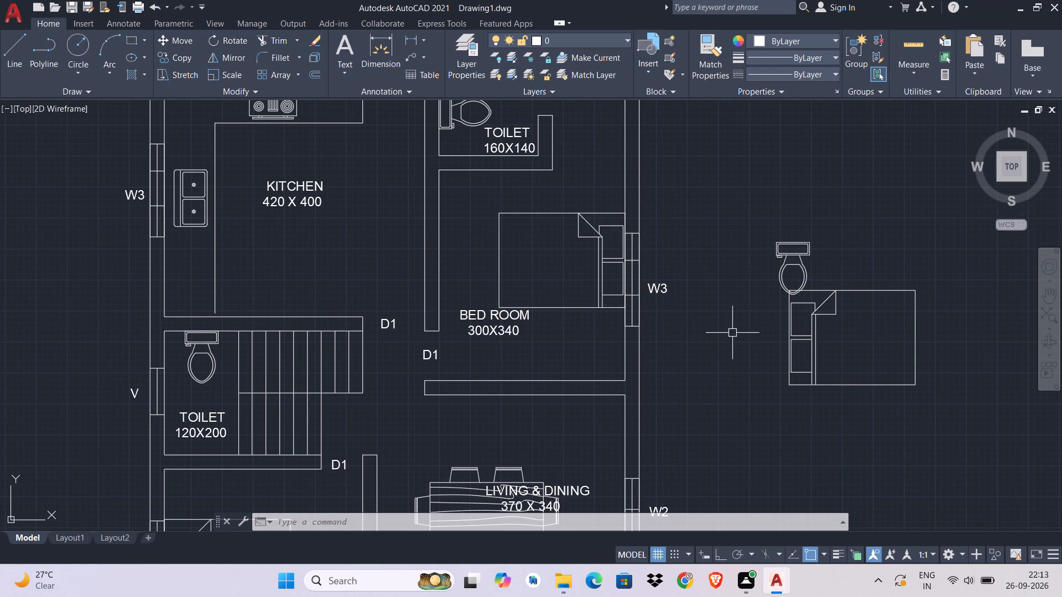
# Move the bed in BED ROOM 300X340 south along the east wall until its southeast corner aligns with window W3's south end.
pyautogui.press('Escape')
pyautogui.press('Escape')
pyautogui.press('Escape')
pyautogui.press('Escape')
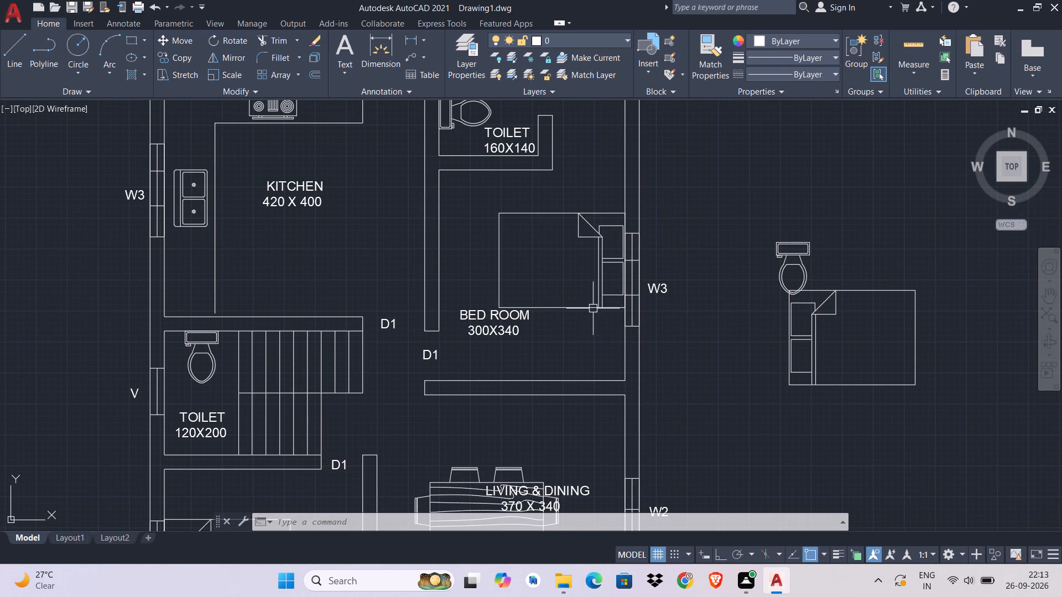
pyautogui.click(593, 307)
pyautogui.write('M')
pyautogui.press('space')
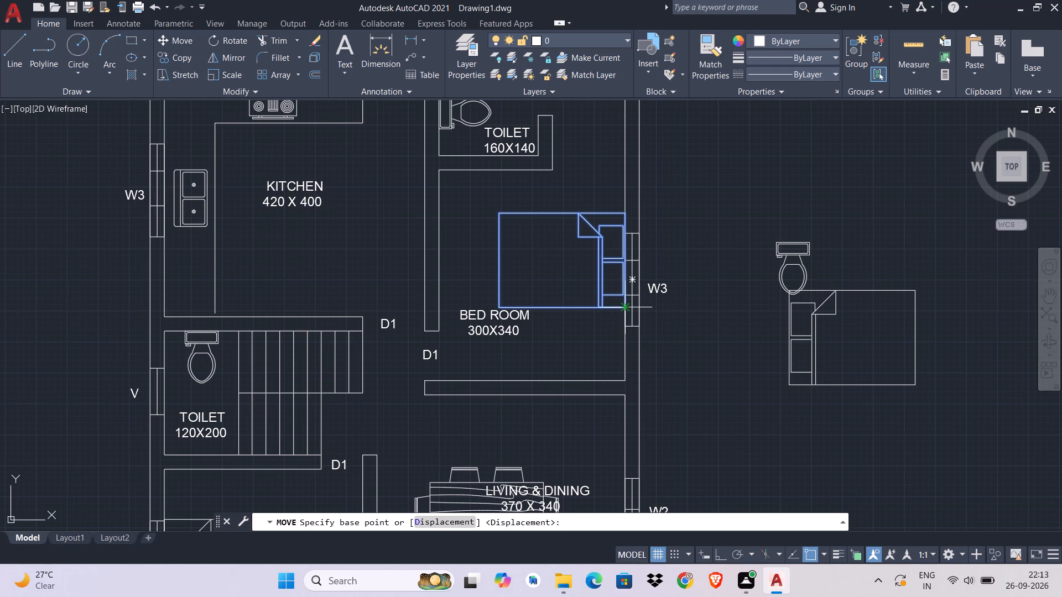
pyautogui.click(626, 309)
pyautogui.click(625, 330)
pyautogui.press('Escape')
pyautogui.press('Escape')
pyautogui.press('Escape')
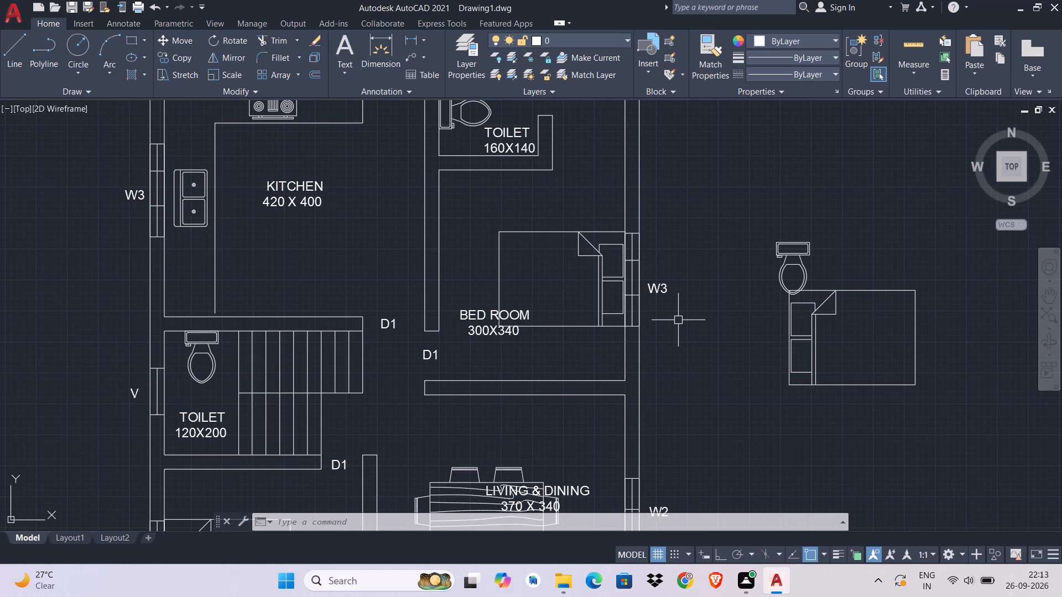
# Shift the BED ROOM 300X340 label south, clear of the bed, using its insertion grip.
pyautogui.click(476, 316)
pyautogui.click(460, 312)
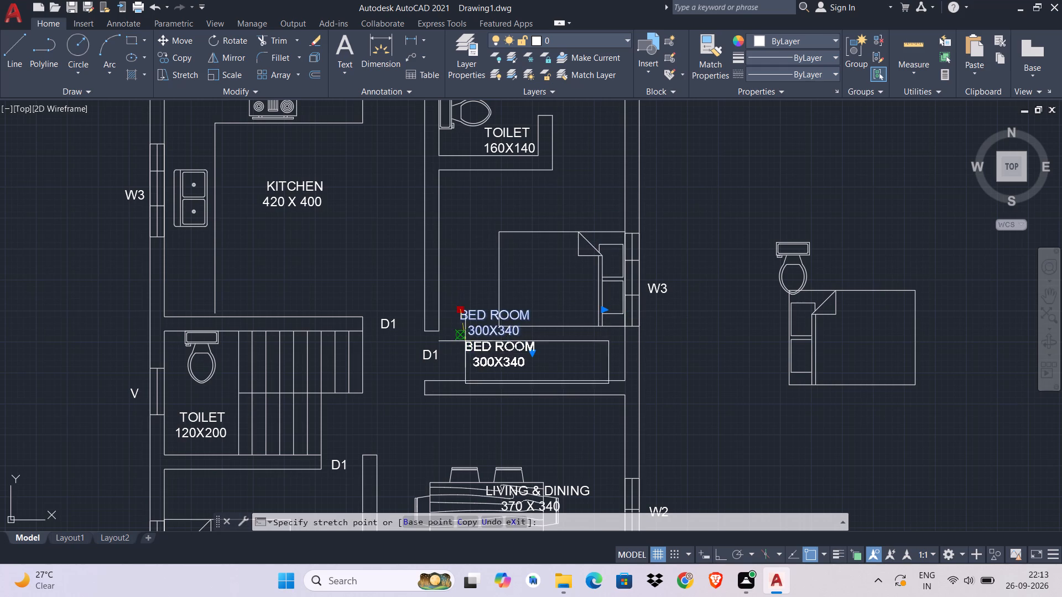
pyautogui.click(469, 341)
pyautogui.press('Escape')
# Copy the D1 tag beside BED ROOM 300X340 to the door opening of TOILET 160X140, north of its short wall.
pyautogui.scroll(-1, 571, 344)
pyautogui.moveTo(571, 345); pyautogui.dragTo(704, 352, button='middle')
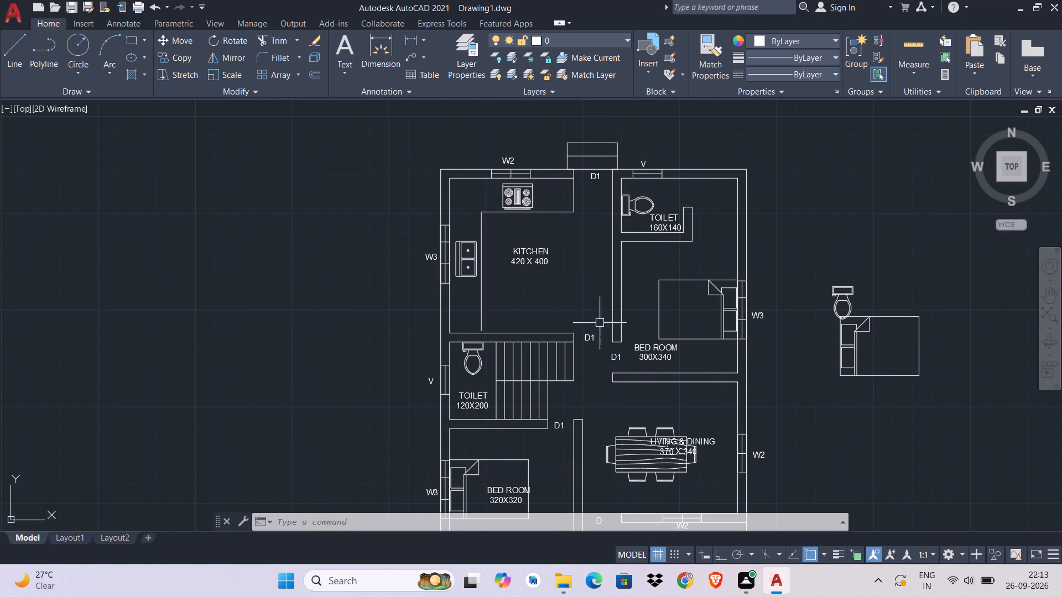
pyautogui.doubleClick(615, 355)
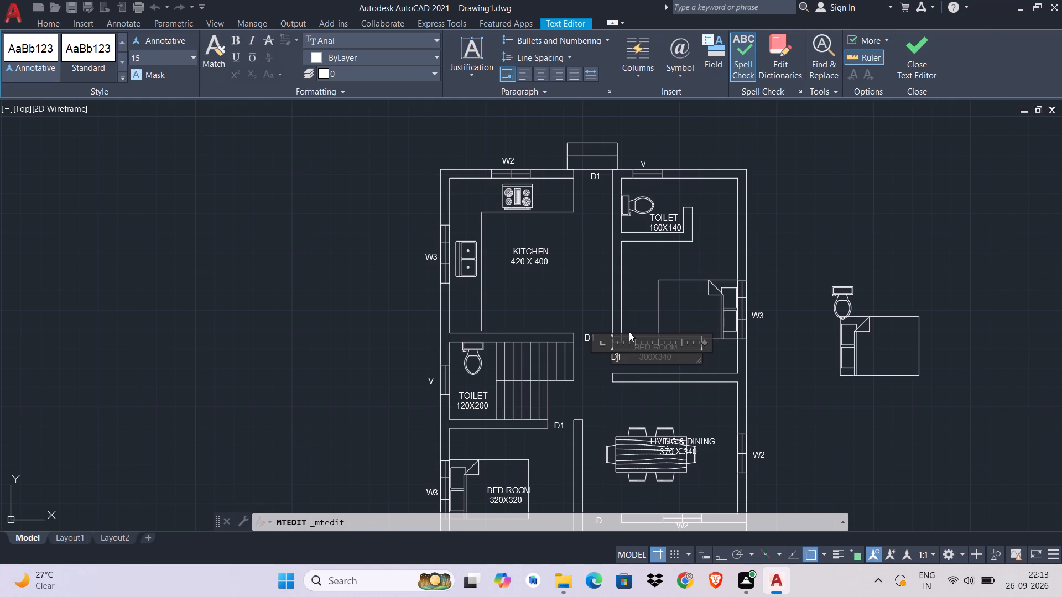
pyautogui.click(897, 61)
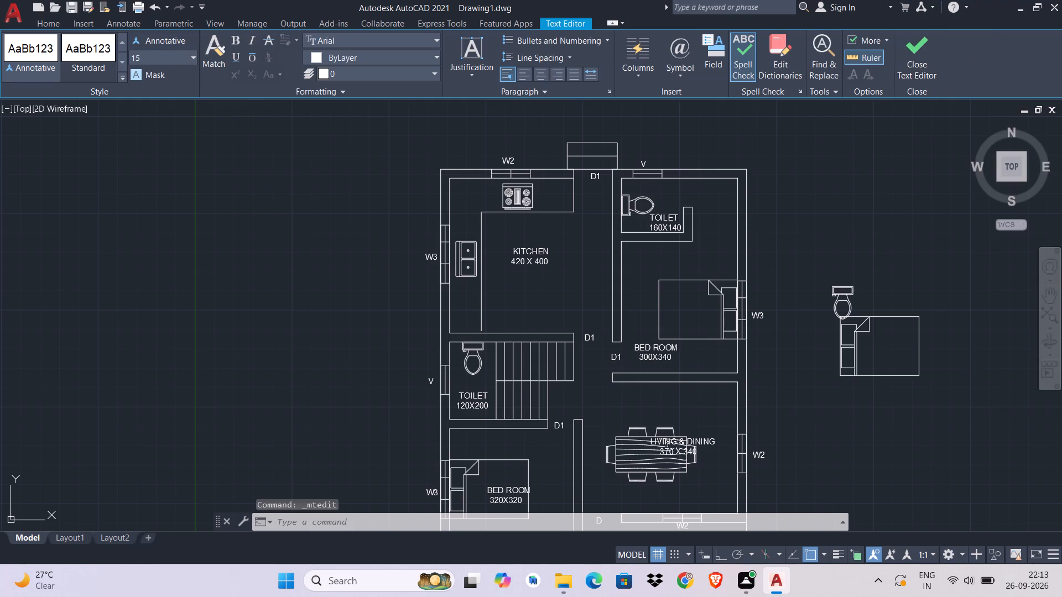
pyautogui.press('c')
pyautogui.press('o')
pyautogui.press('space')
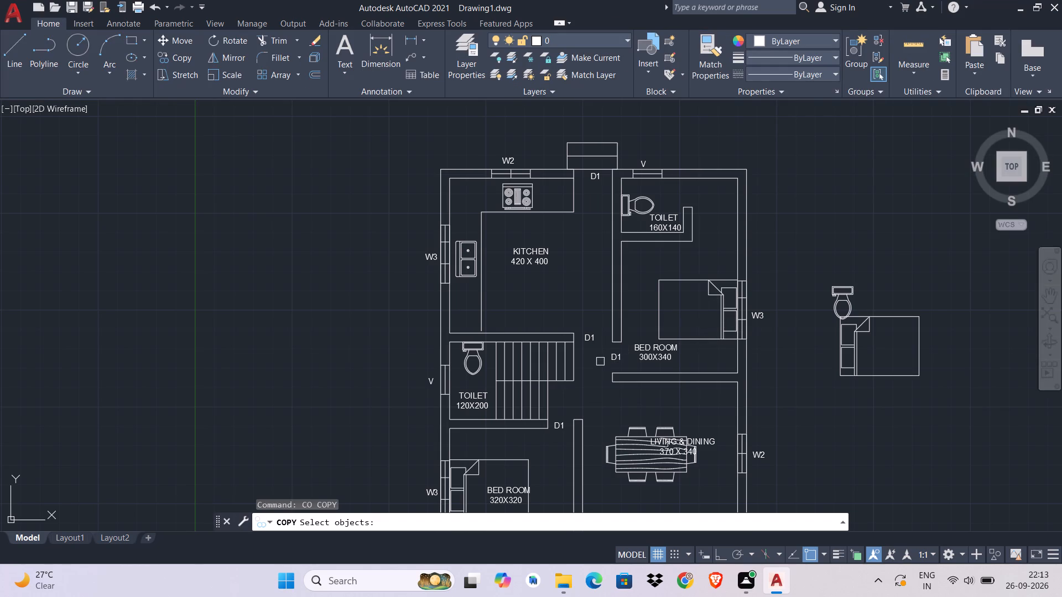
pyautogui.click(620, 355)
pyautogui.press('Return')
pyautogui.click(614, 363)
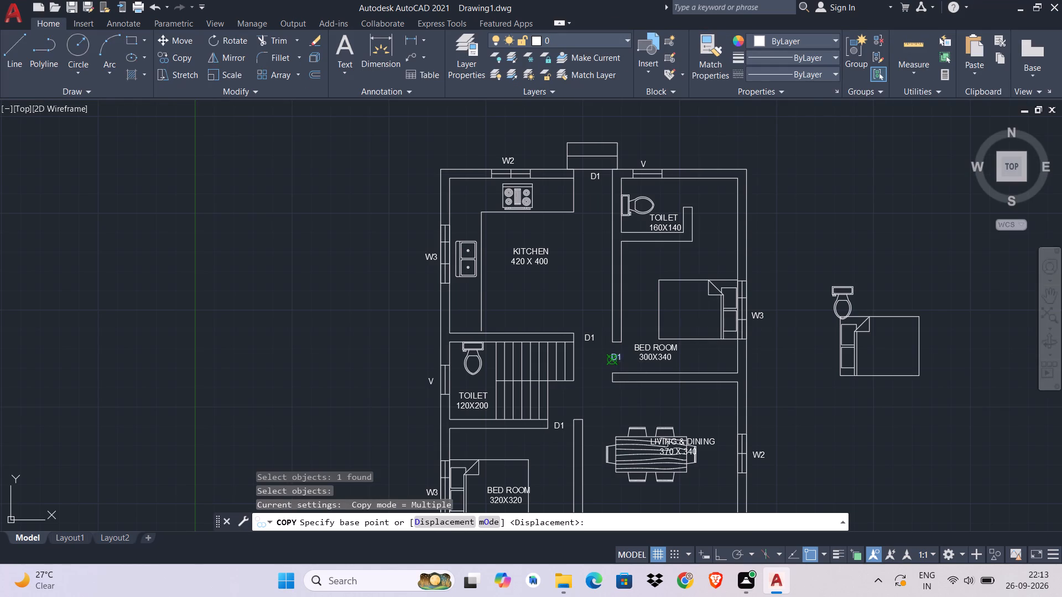
pyautogui.scroll(2, 684, 191)
pyautogui.click(689, 201)
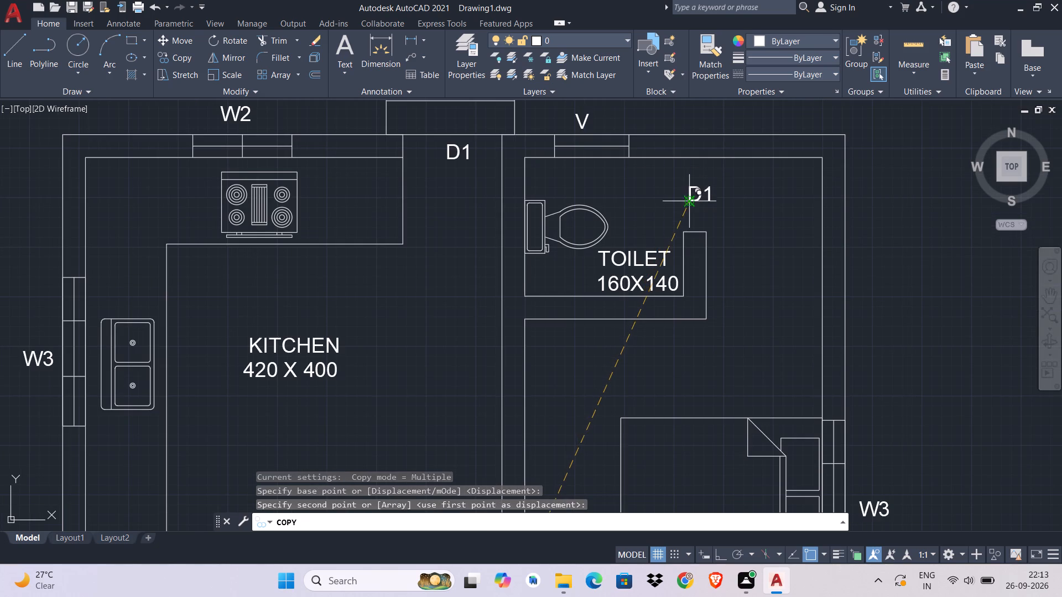
# Change the copied door tag at TOILET 160X140 to D2.
pyautogui.press('Escape')
pyautogui.doubleClick(697, 197)
pyautogui.click(714, 196)
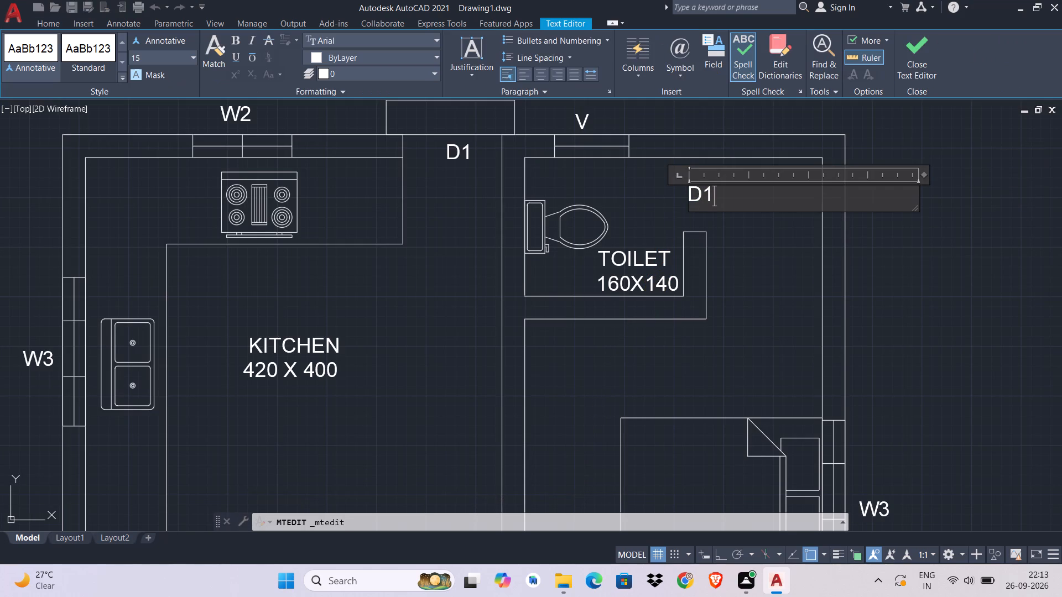
pyautogui.press('BackSpace')
pyautogui.press('2')
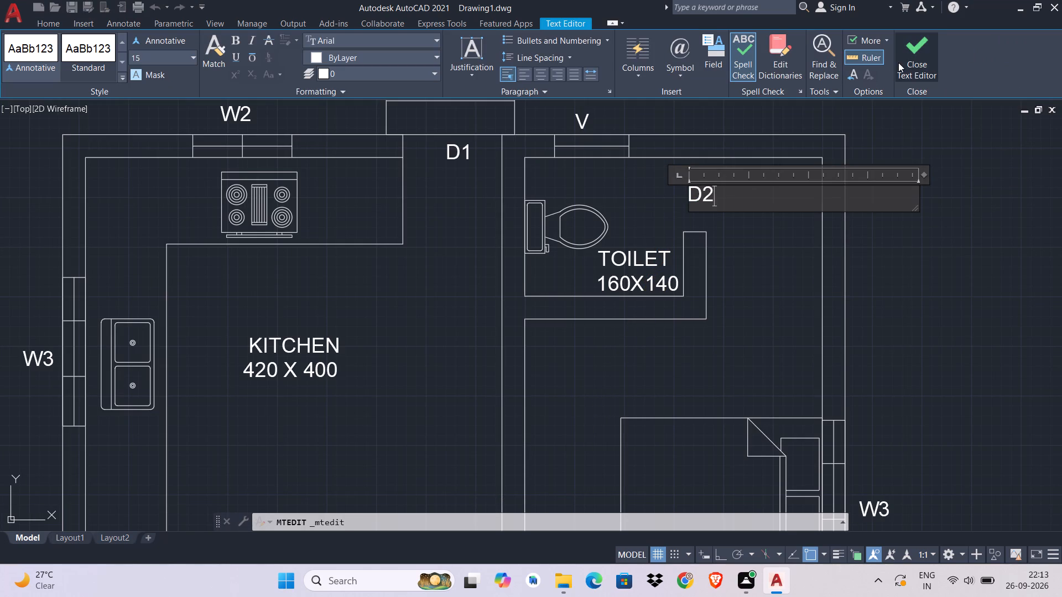
pyautogui.click(898, 62)
# Copy the north outside steps by their northwest corner to the southwest corner of the SIT OUT, on the south edge.
pyautogui.scroll(-4, 783, 298)
pyautogui.moveTo(789, 290); pyautogui.dragTo(813, 249, button='middle')
pyautogui.moveTo(775, 334); pyautogui.dragTo(775, 254, button='middle')
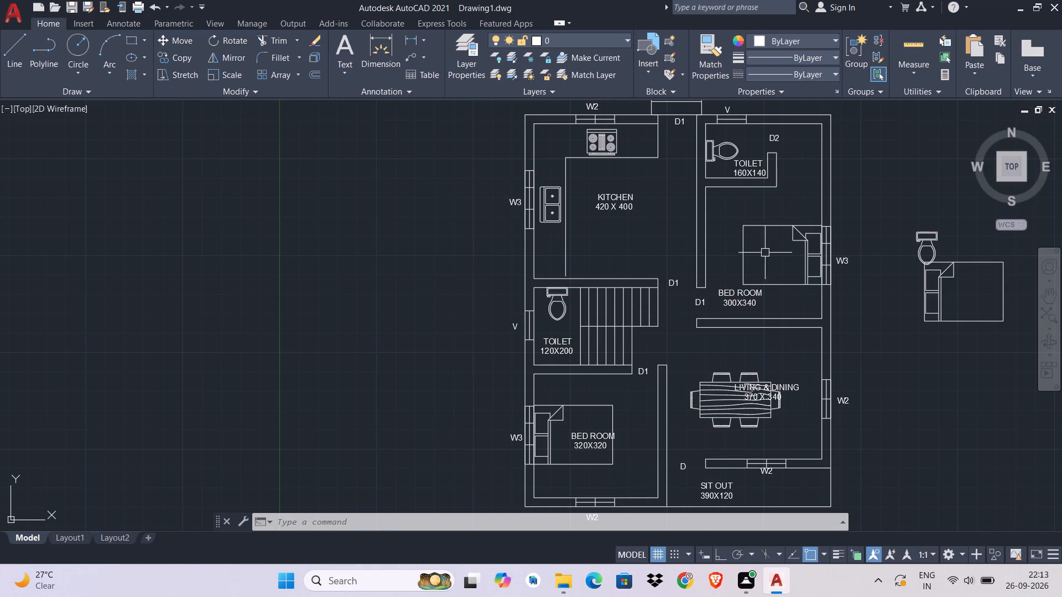
pyautogui.moveTo(651, 342); pyautogui.dragTo(638, 223, button='middle')
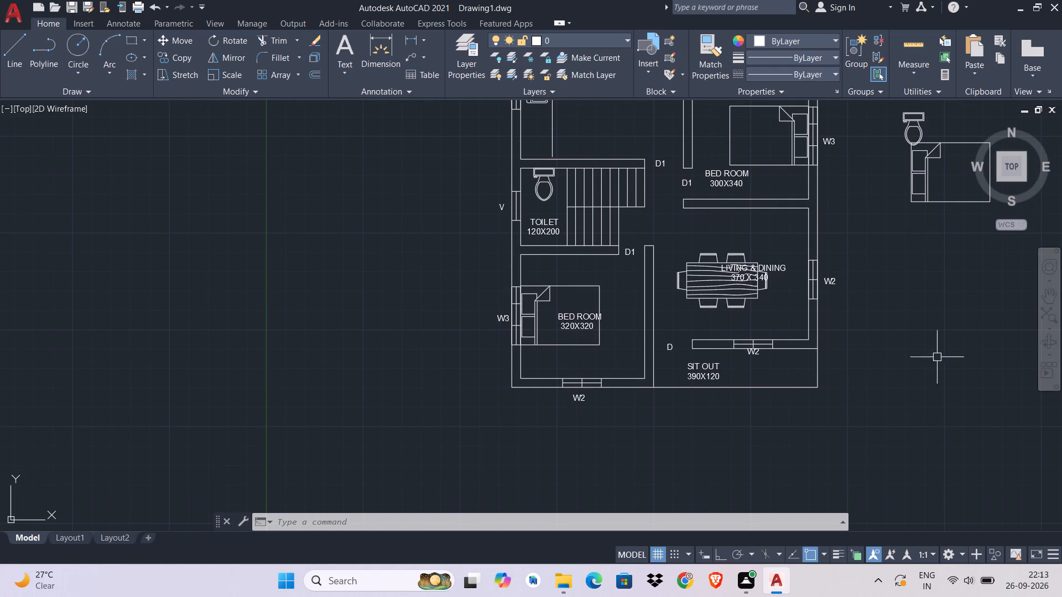
pyautogui.moveTo(719, 255); pyautogui.dragTo(747, 503, button='middle')
pyautogui.scroll(2, 694, 212)
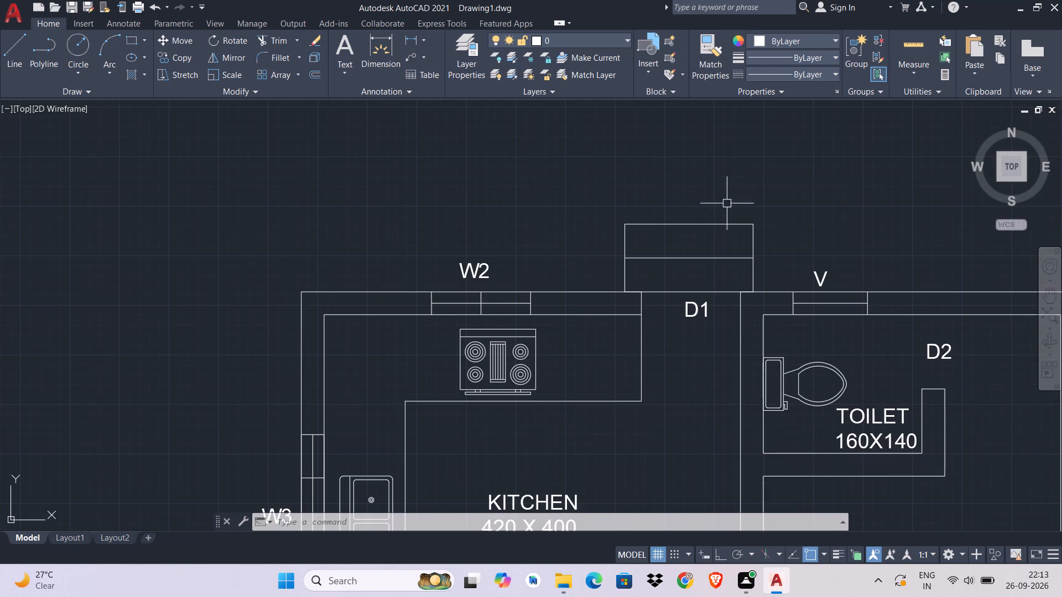
pyautogui.moveTo(777, 202); pyautogui.dragTo(771, 211)
pyautogui.click(587, 279)
pyautogui.press('c')
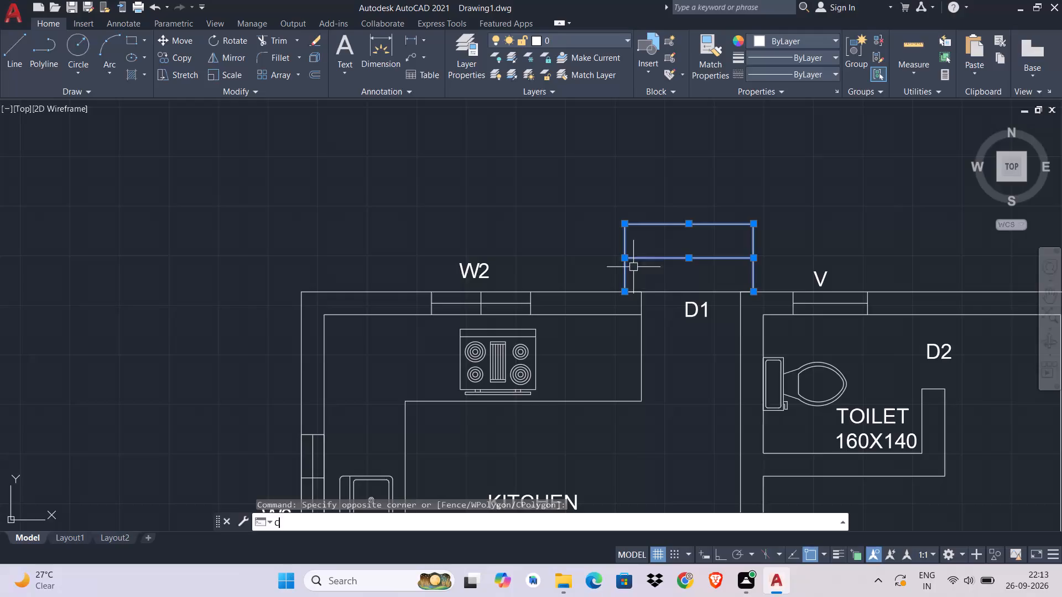
pyautogui.write('O')
pyautogui.press('space')
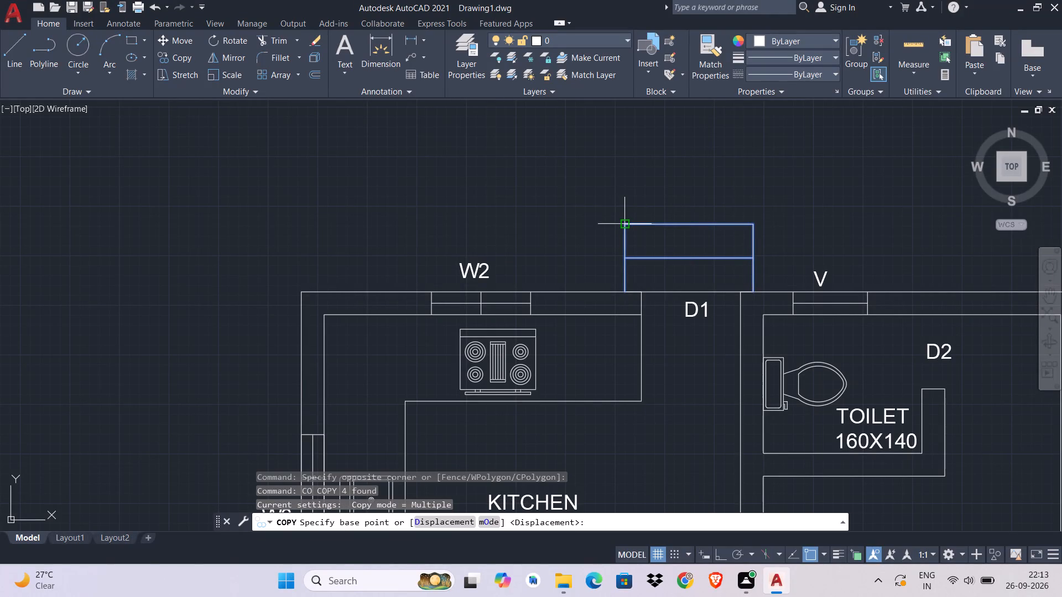
pyautogui.click(622, 223)
pyautogui.scroll(-1, 653, 265)
pyautogui.moveTo(656, 275); pyautogui.dragTo(673, 0, button='middle')
pyautogui.moveTo(693, 381); pyautogui.dragTo(664, 208, button='middle')
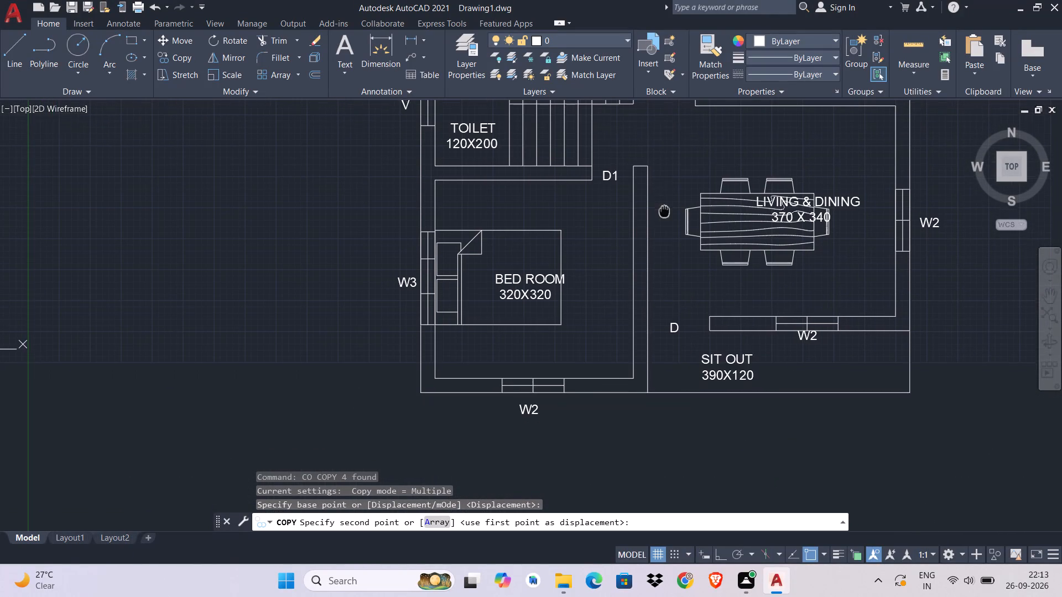
pyautogui.click(648, 392)
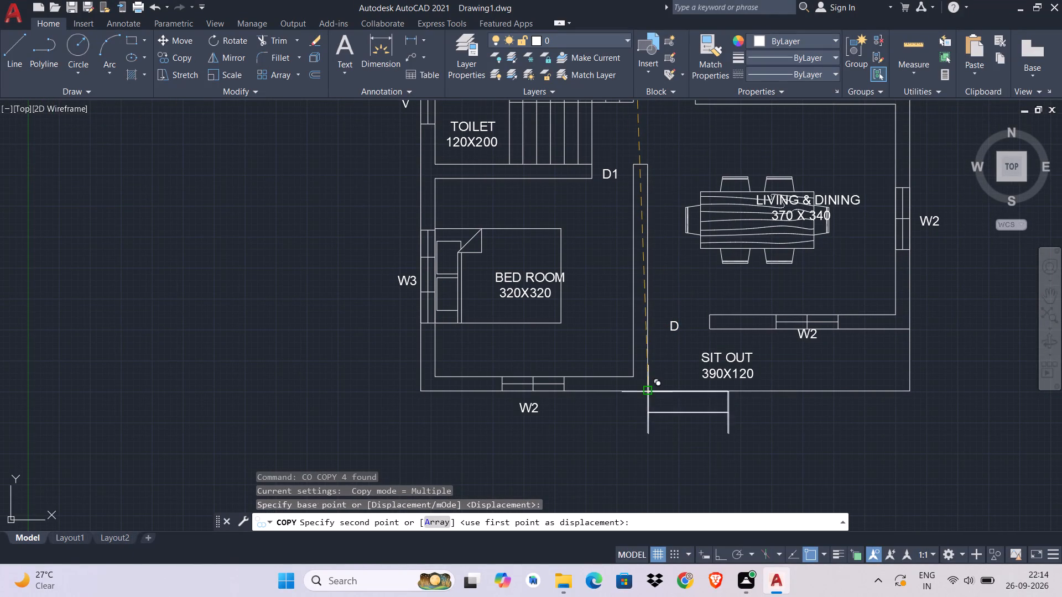
pyautogui.press('Escape')
# Draw a line closing the open south side of the copied steps outside the SIT OUT.
pyautogui.press('l')
pyautogui.press('space')
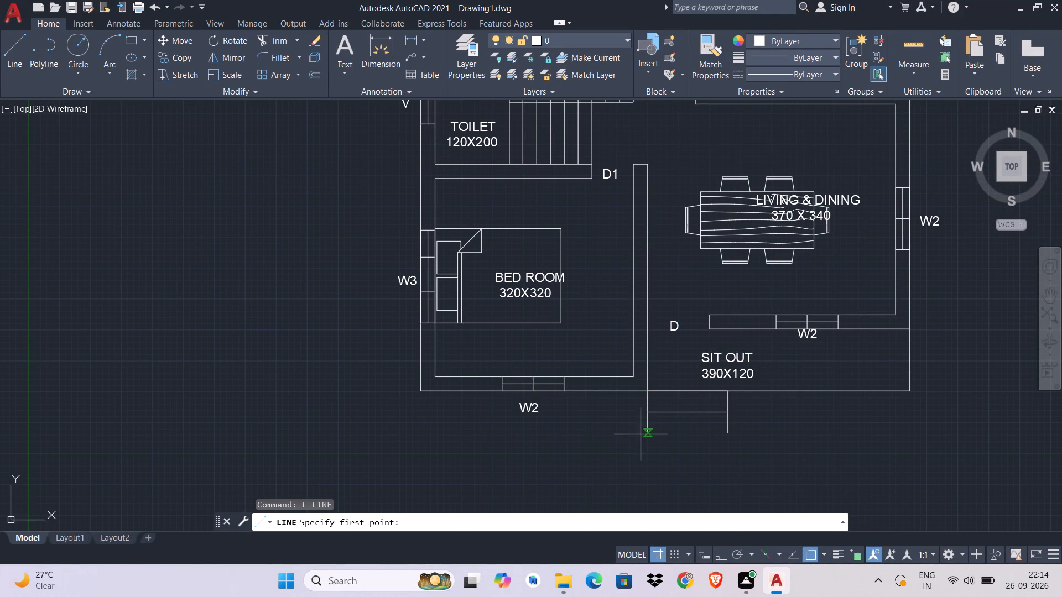
pyautogui.click(646, 434)
pyautogui.click(726, 436)
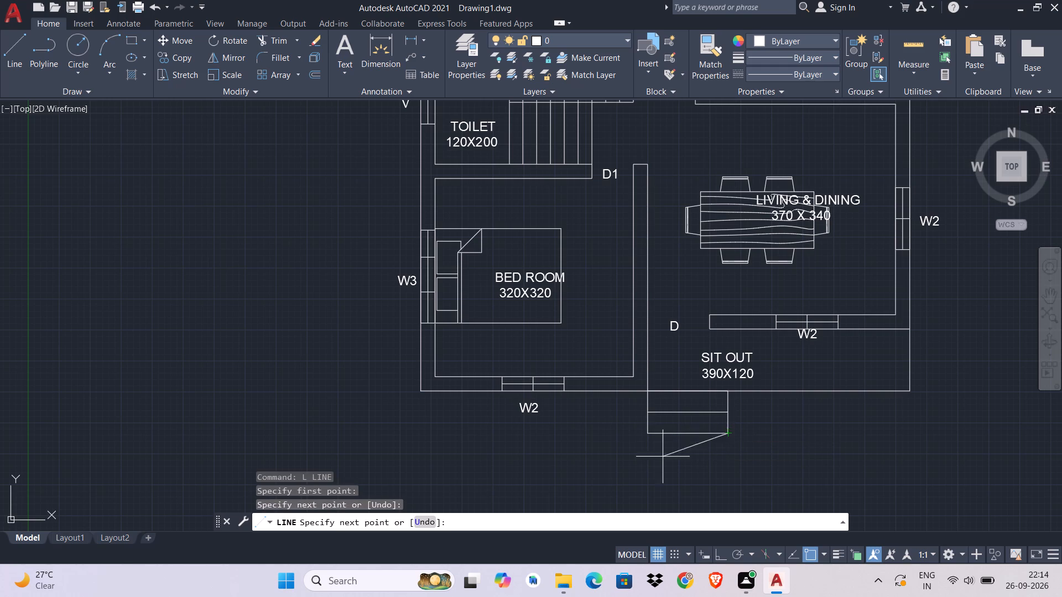
pyautogui.press('Escape')
pyautogui.press('Escape')
pyautogui.press('Escape')
pyautogui.press('Escape')
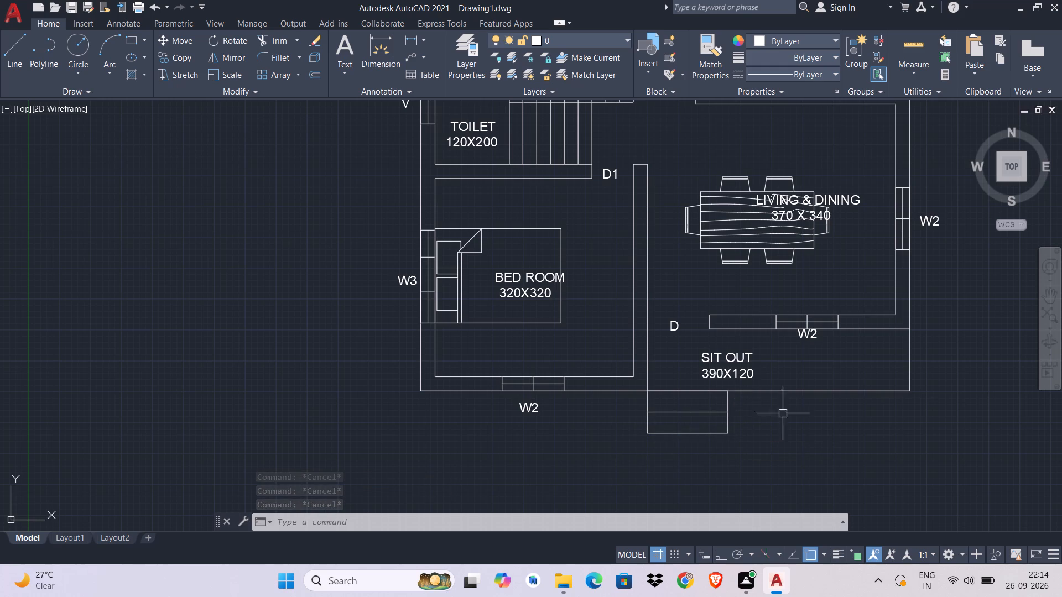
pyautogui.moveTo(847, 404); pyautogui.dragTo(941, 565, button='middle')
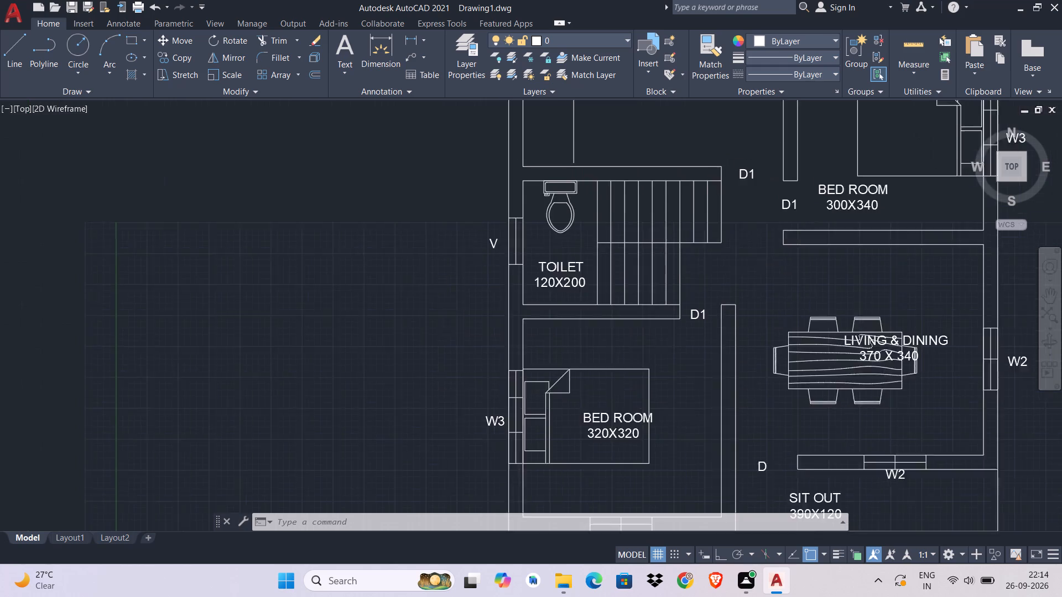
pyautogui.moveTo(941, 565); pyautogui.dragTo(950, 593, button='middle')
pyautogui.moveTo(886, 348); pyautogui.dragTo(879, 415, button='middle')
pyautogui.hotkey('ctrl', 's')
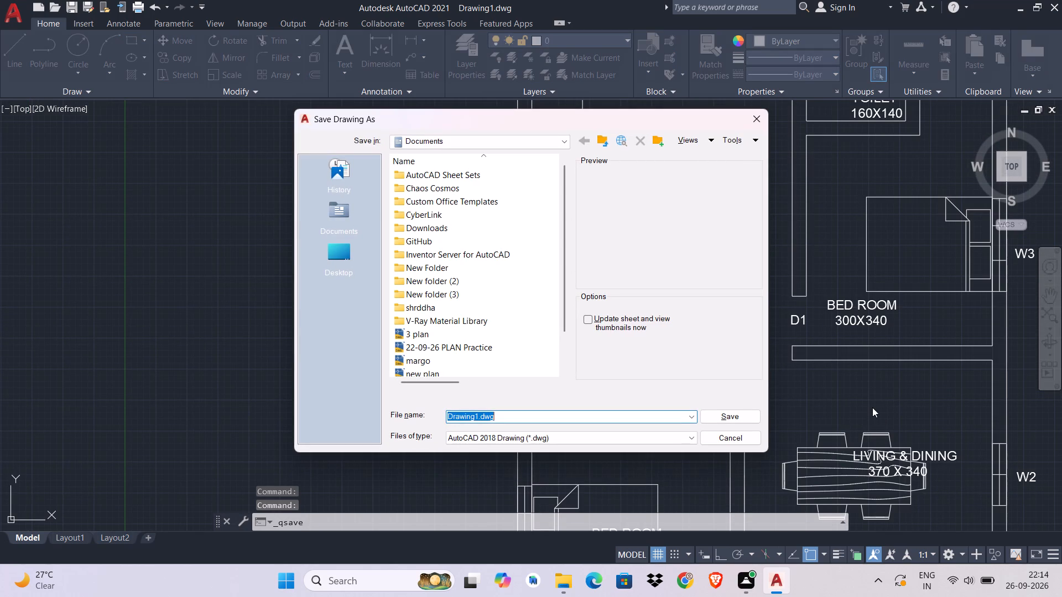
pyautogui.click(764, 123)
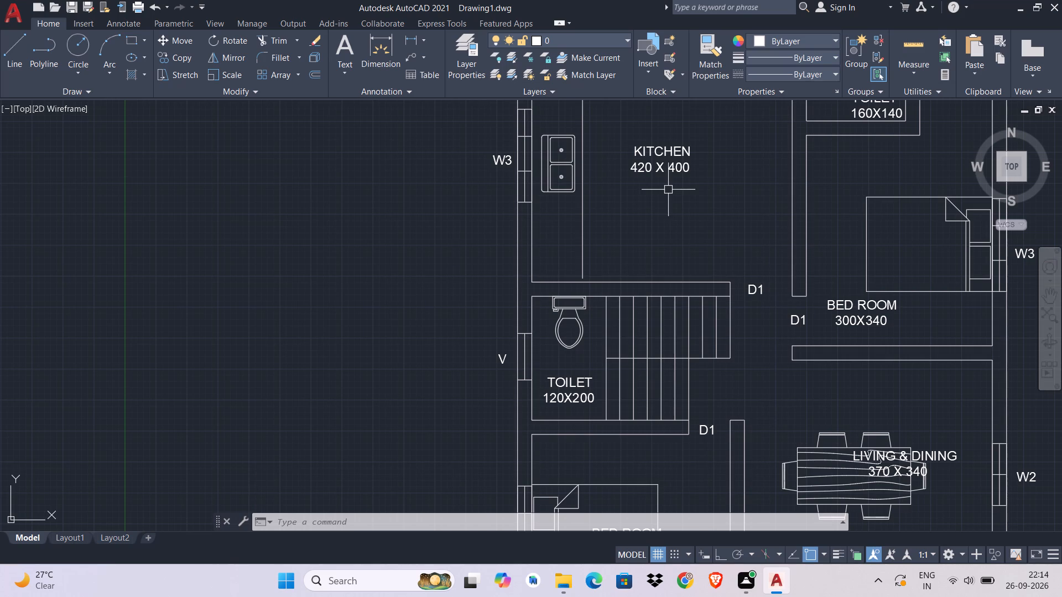
# Turn off the command log file with LOGFILEOFF.
pyautogui.write('LOG')
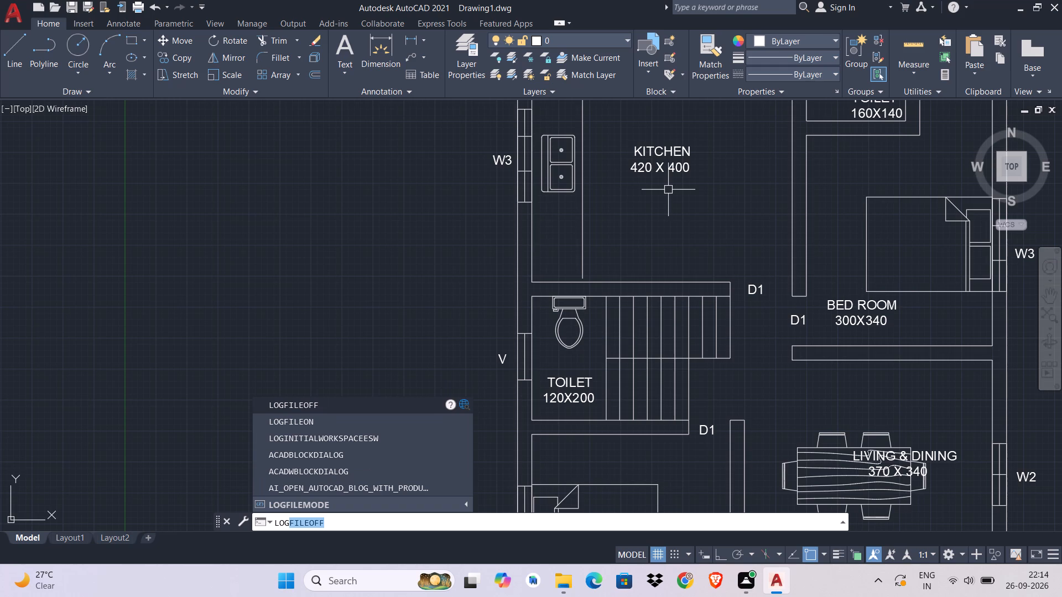
pyautogui.write('FILE')
pyautogui.write('OOF')
pyautogui.press('Return')
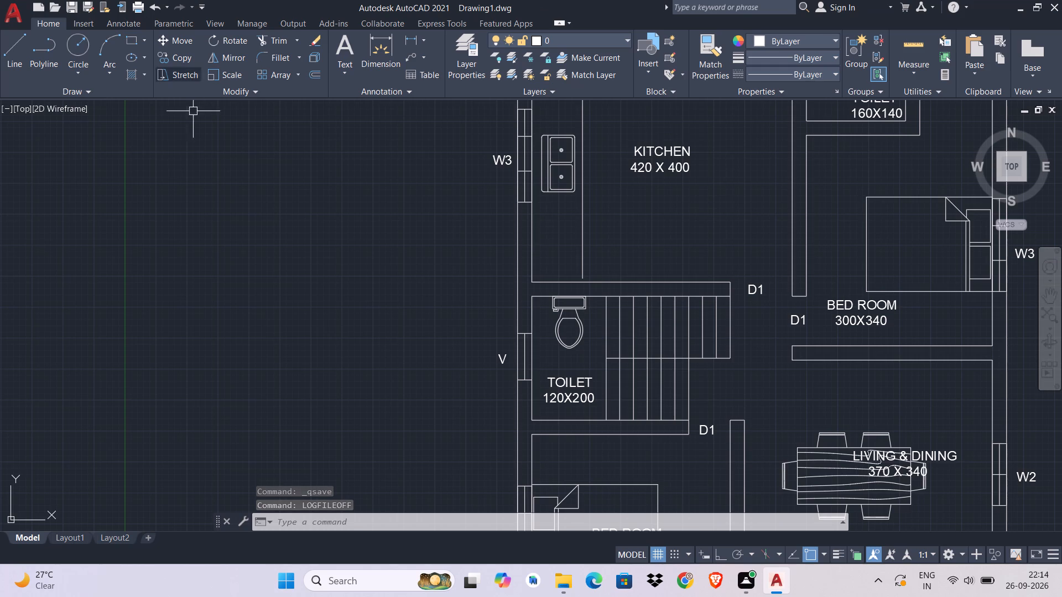
# Erase the spare toilet and bed blocks left outside the plan's east side.
pyautogui.scroll(-2, 245, 259)
pyautogui.hotkey('ctrl', 's')
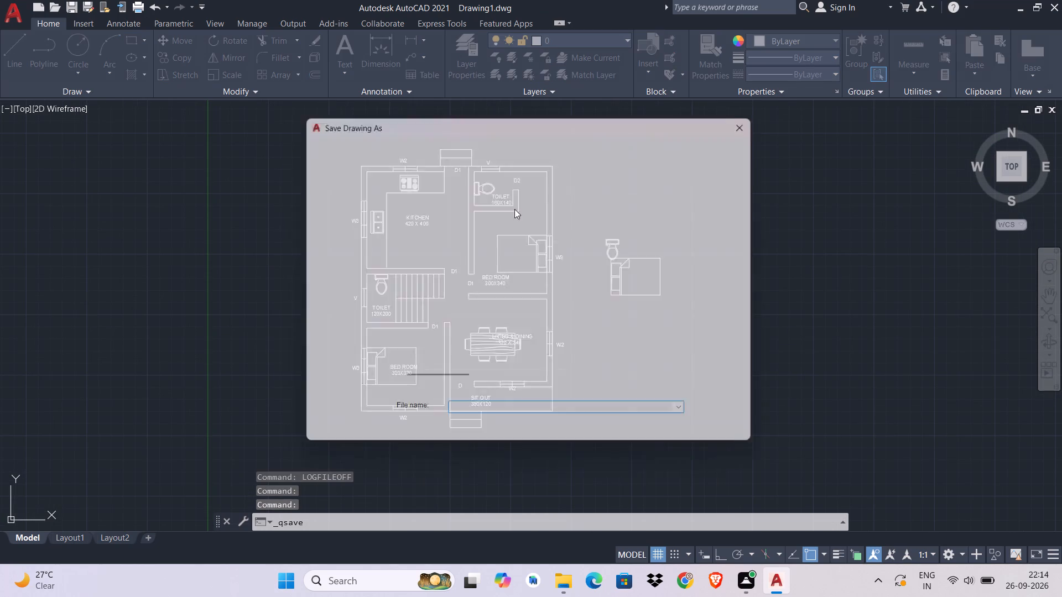
pyautogui.click(756, 118)
pyautogui.click(664, 197)
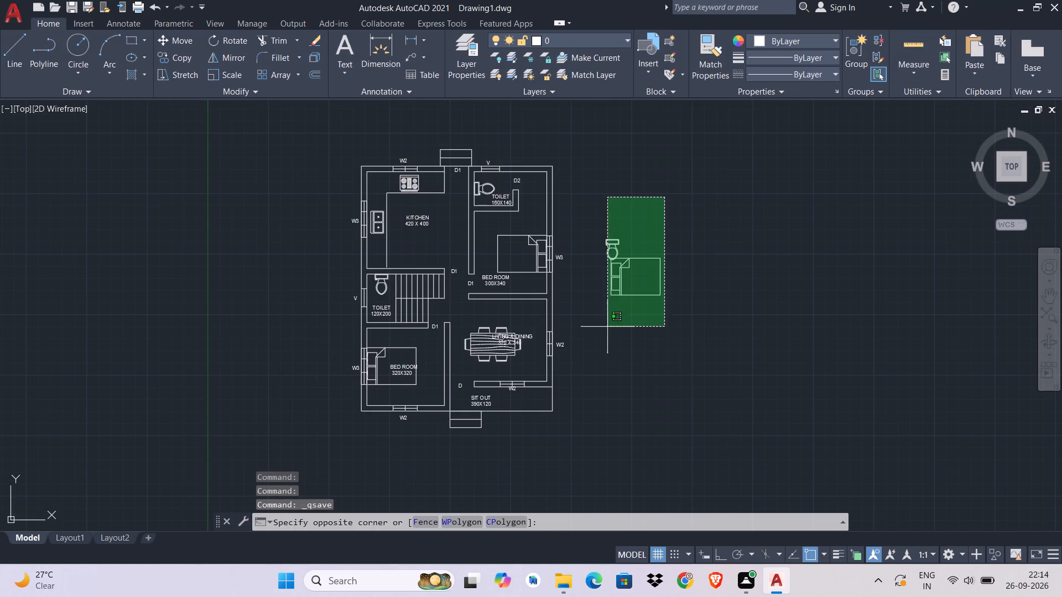
pyautogui.click(605, 334)
pyautogui.press('Delete')
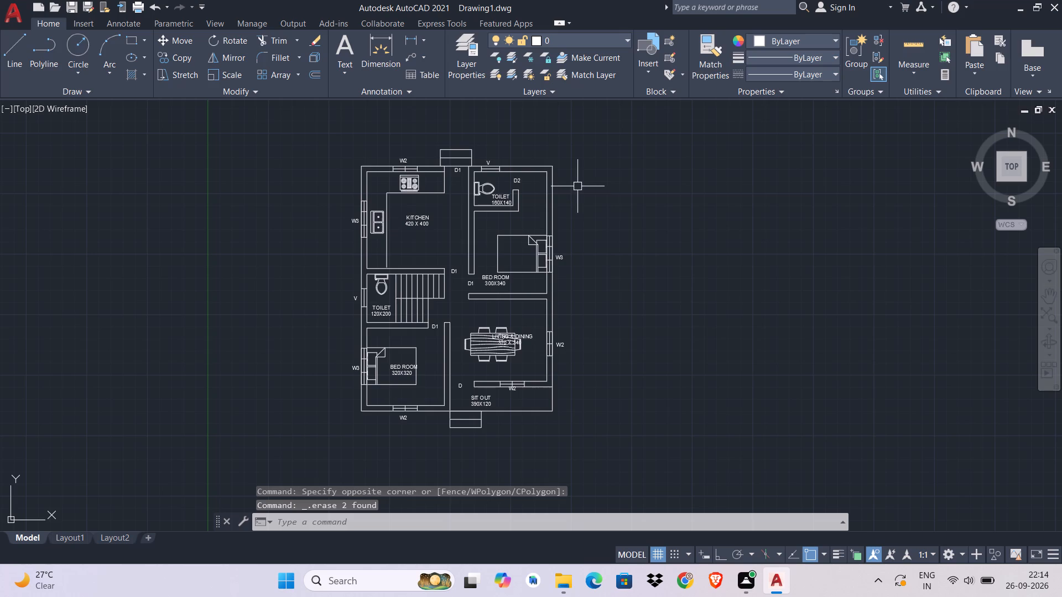
# Start saving the drawing, choose the Desktop as its location and clear the proposed file name.
pyautogui.hotkey('ctrl', 's')
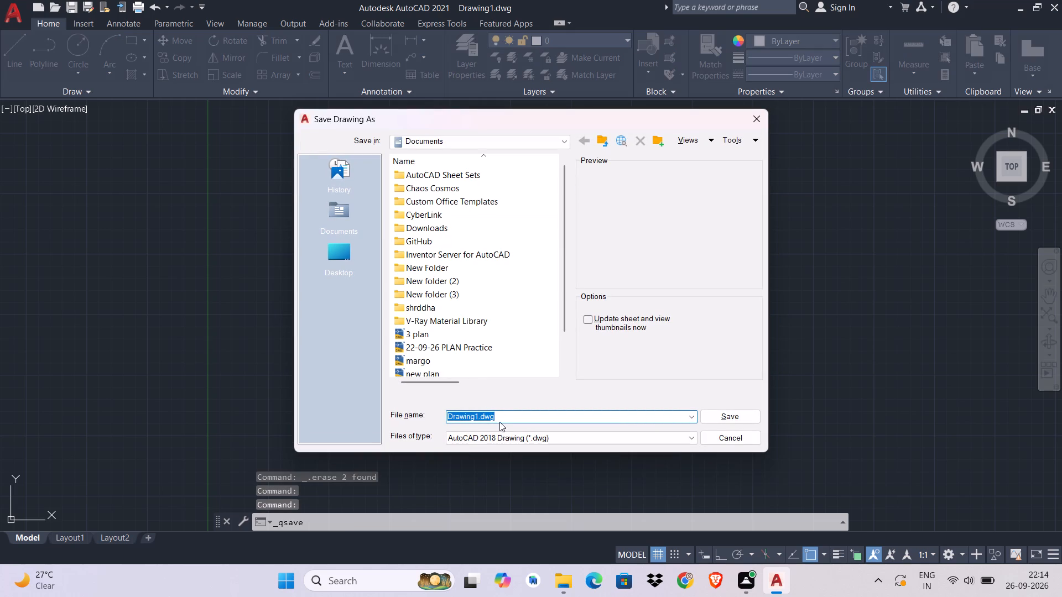
pyautogui.click(329, 253)
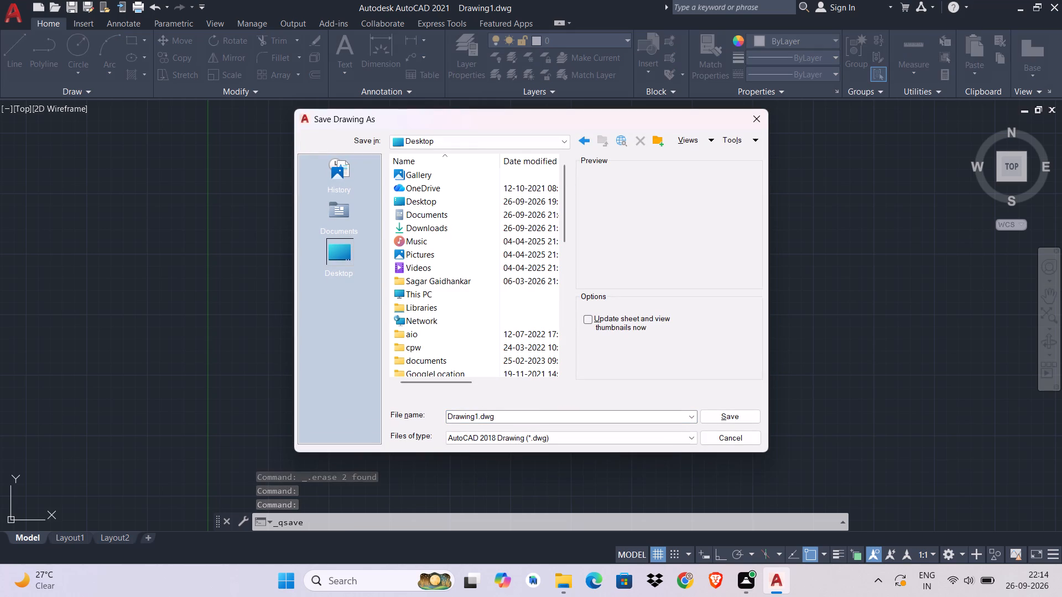
pyautogui.moveTo(492, 419); pyautogui.dragTo(404, 402)
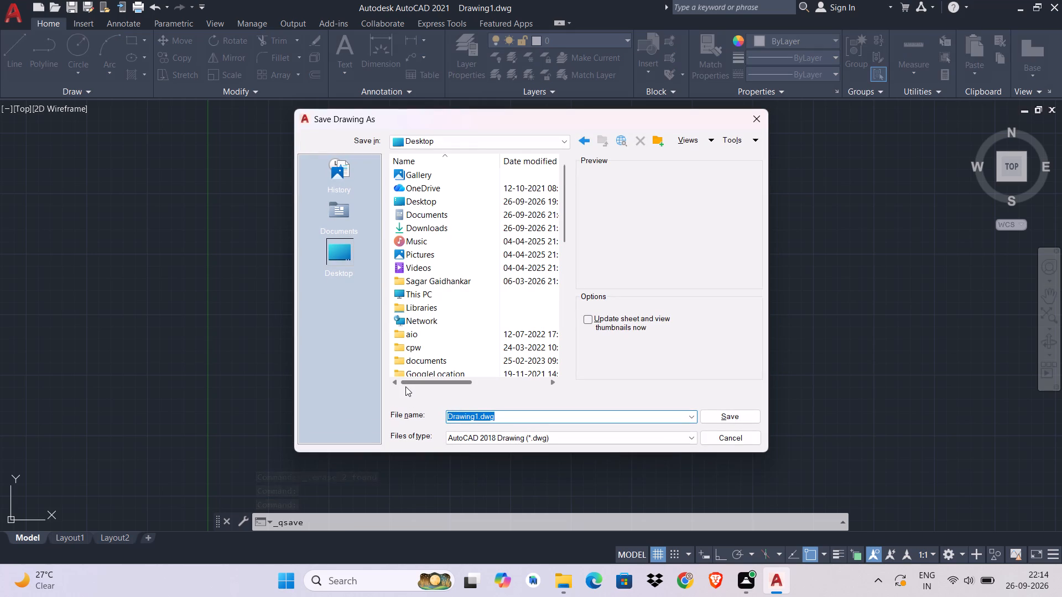
pyautogui.press('BackSpace')
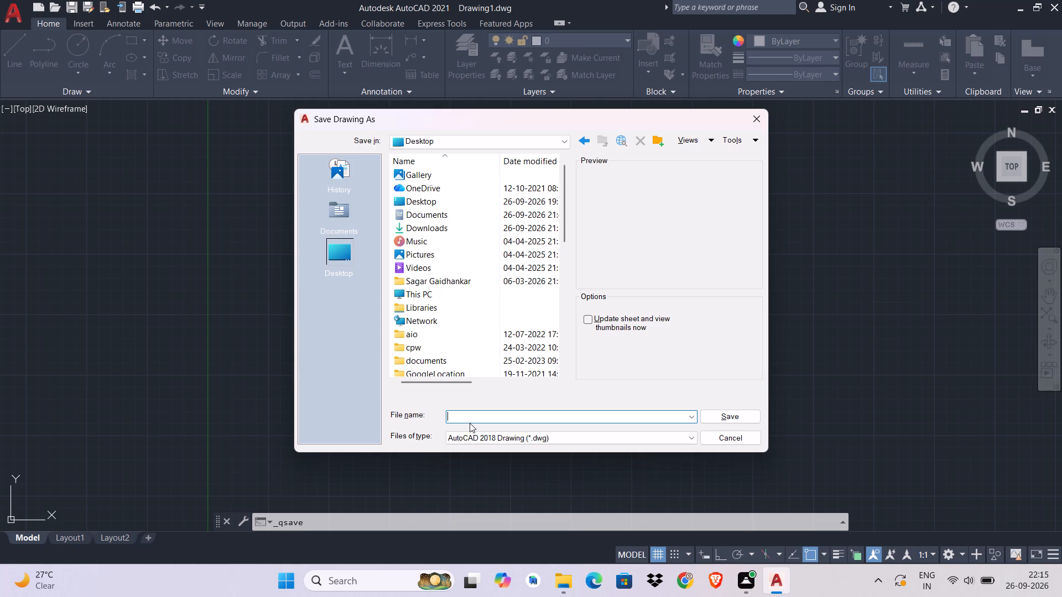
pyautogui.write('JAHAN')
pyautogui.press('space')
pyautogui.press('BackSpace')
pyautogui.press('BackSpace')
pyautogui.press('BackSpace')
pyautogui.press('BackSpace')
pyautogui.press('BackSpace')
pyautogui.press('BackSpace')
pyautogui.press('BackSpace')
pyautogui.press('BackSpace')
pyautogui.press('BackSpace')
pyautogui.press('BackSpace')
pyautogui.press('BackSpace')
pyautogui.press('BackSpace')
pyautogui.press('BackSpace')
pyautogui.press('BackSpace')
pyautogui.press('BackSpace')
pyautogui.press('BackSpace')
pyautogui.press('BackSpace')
# Name the drawing "4 PLAN 2 BHK PLAN" and save it to the Desktop as an AutoCAD 2018 drawing.
pyautogui.write('4 PLAN')
pyautogui.press('space')
pyautogui.hotkey('ctrl', '9')
pyautogui.press('2')
pyautogui.write('BH')
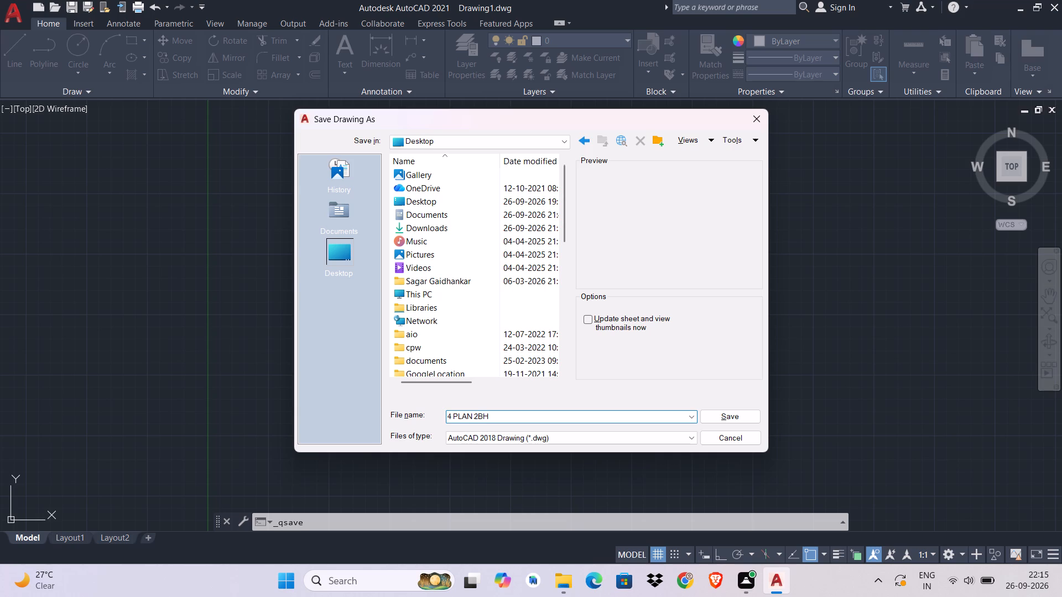
pyautogui.press('BackSpace')
pyautogui.press('BackSpace')
pyautogui.press('BackSpace')
pyautogui.press('space')
pyautogui.write('2 BH')
pyautogui.write('K')
pyautogui.press('space')
pyautogui.write('PLAN')
pyautogui.click(342, 255)
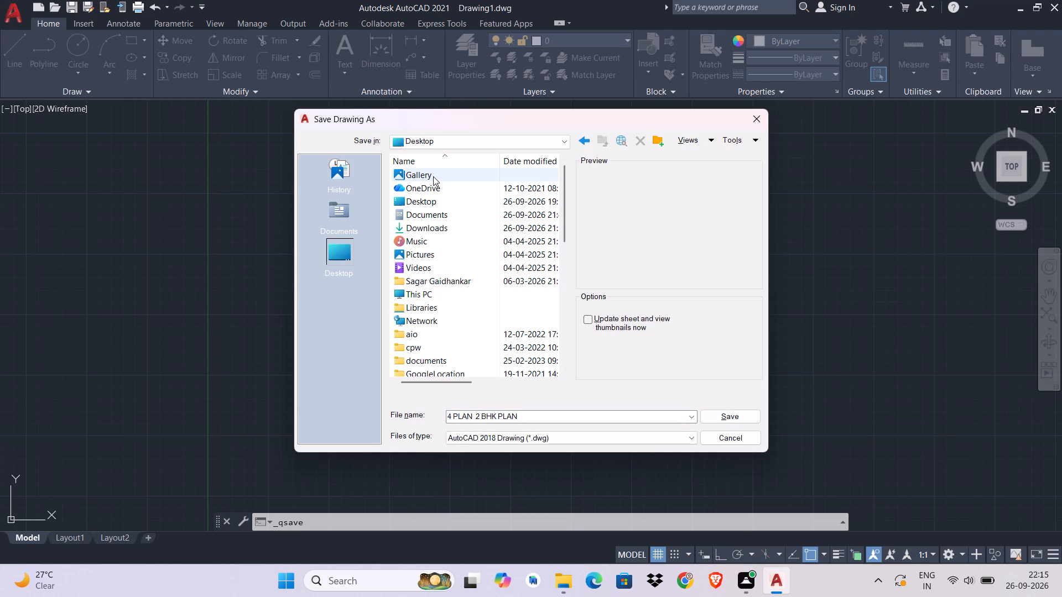
pyautogui.click(709, 426)
pyautogui.click(711, 415)
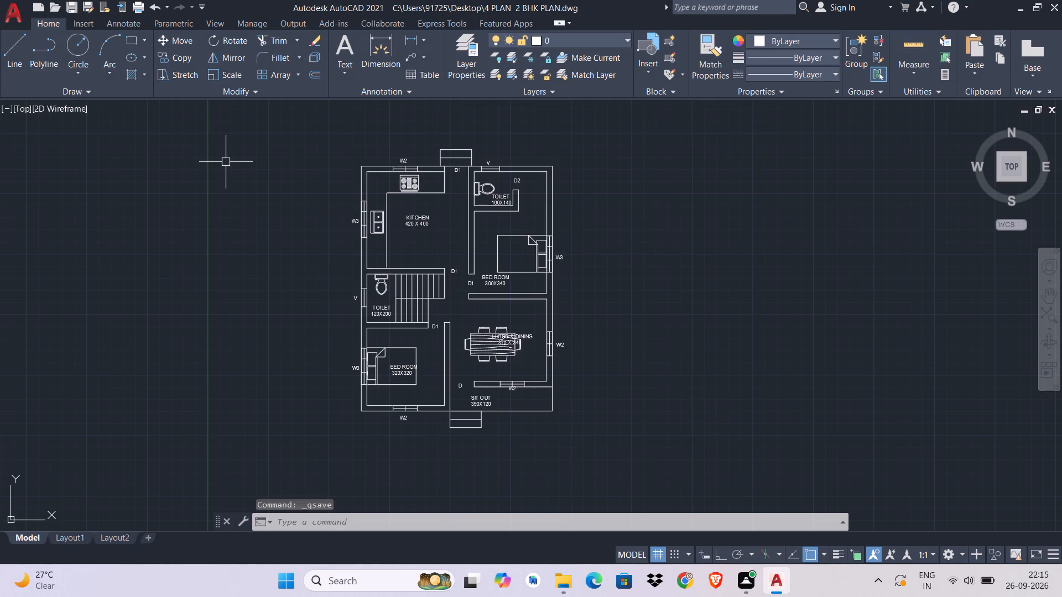
# Set up a plot with DWG To PDF.pc3 and a window around the whole floor plan, and preview it.
pyautogui.hotkey('ctrl', 'p')
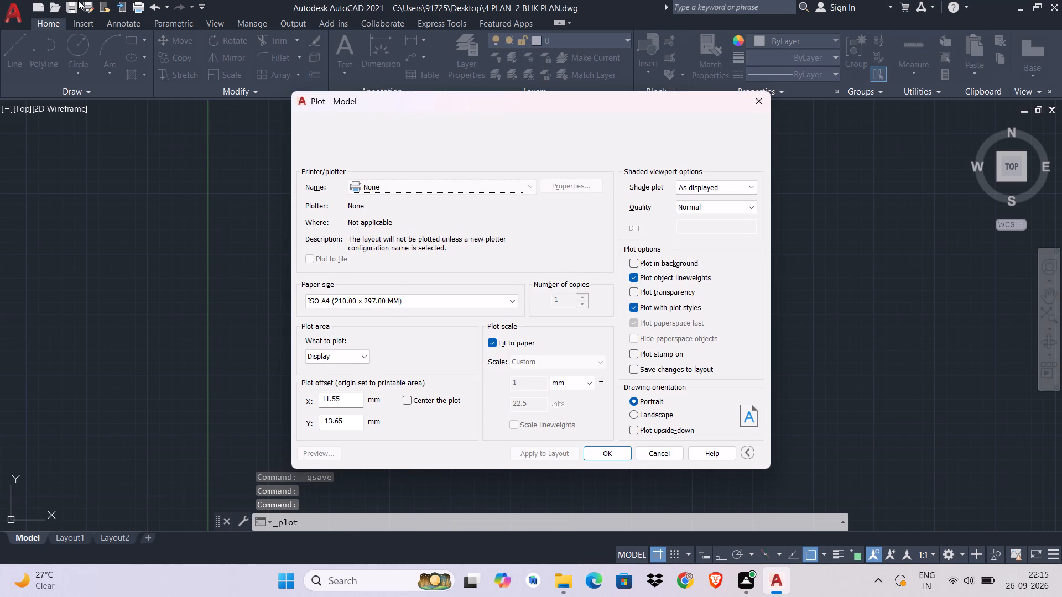
pyautogui.click(450, 150)
pyautogui.click(456, 149)
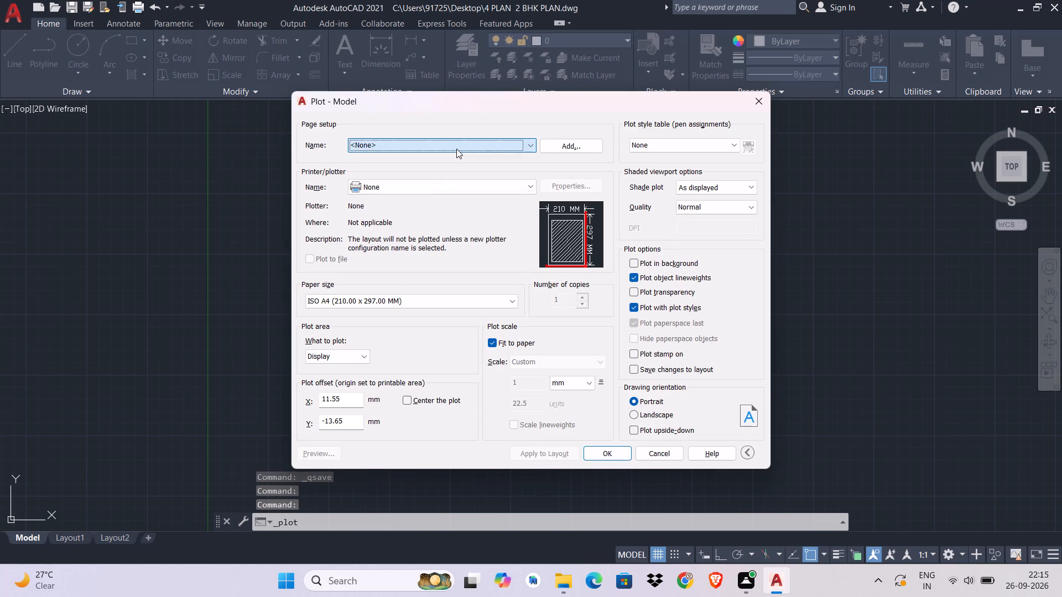
pyautogui.click(451, 188)
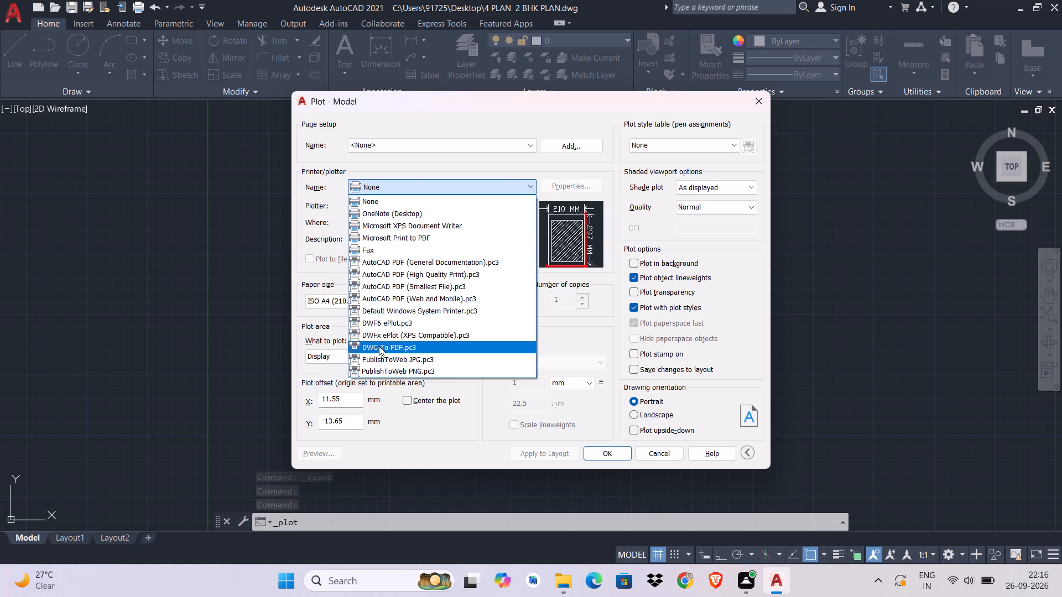
pyautogui.click(379, 344)
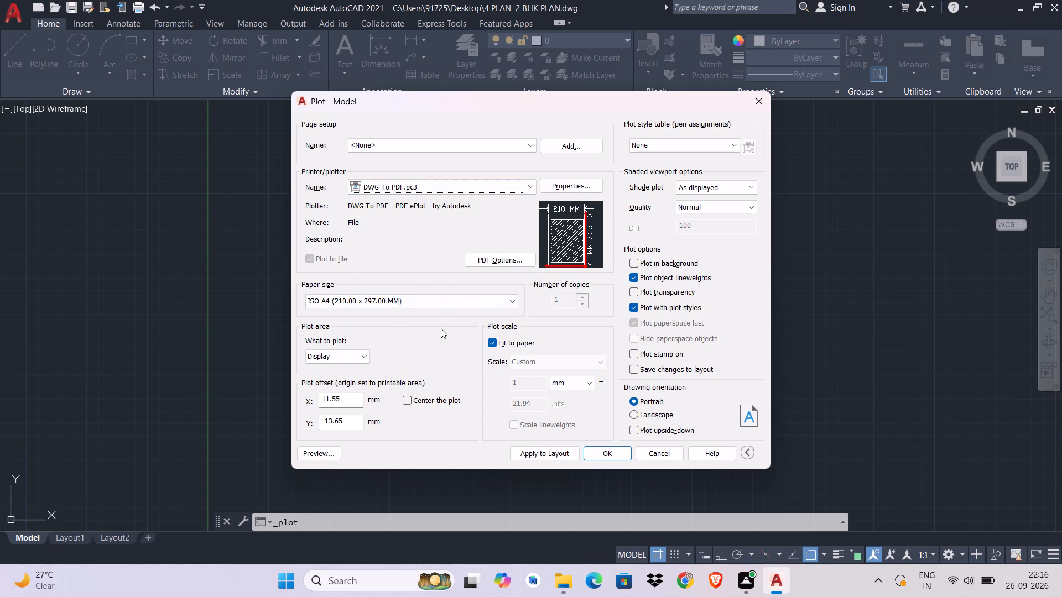
pyautogui.click(342, 352)
pyautogui.click(329, 397)
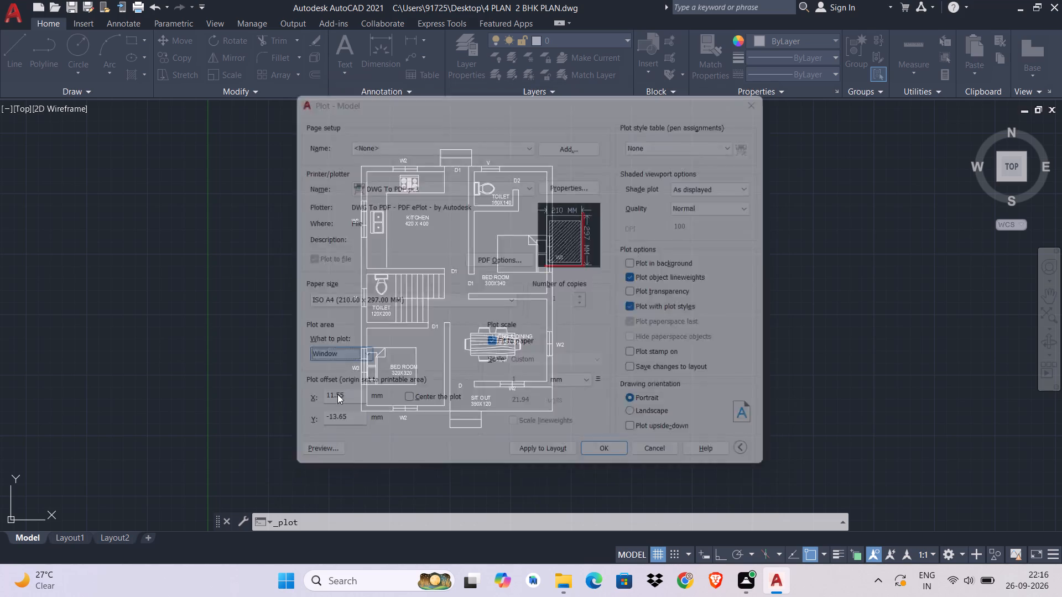
pyautogui.click(327, 466)
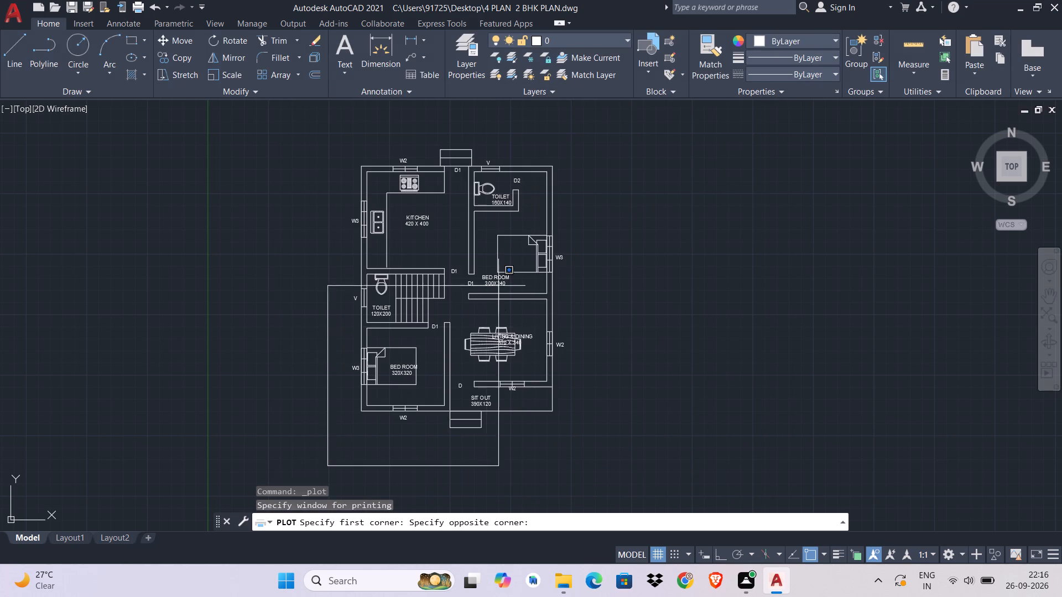
pyautogui.click(586, 132)
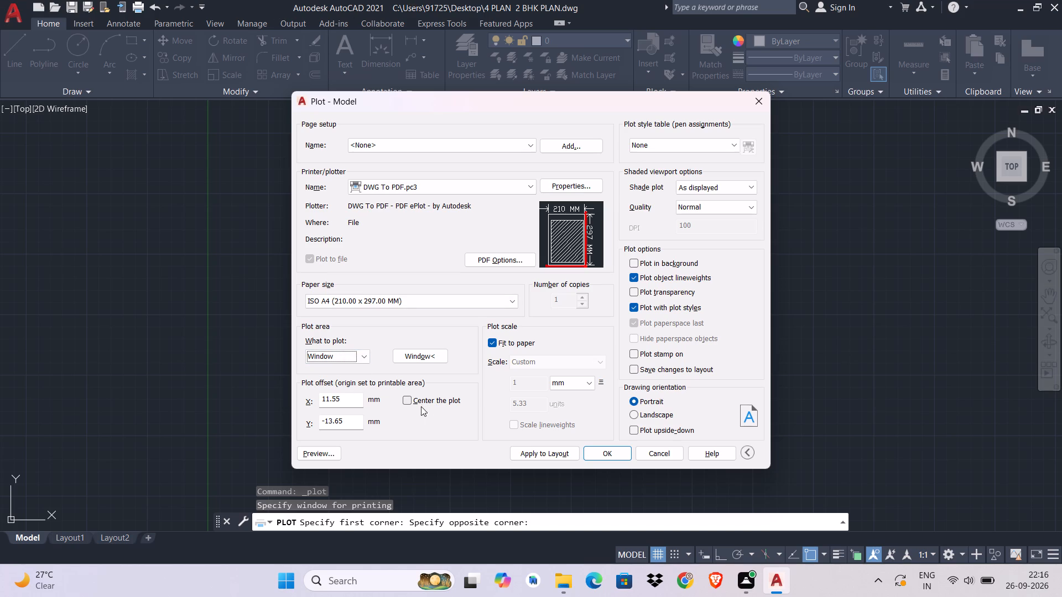
pyautogui.click(339, 450)
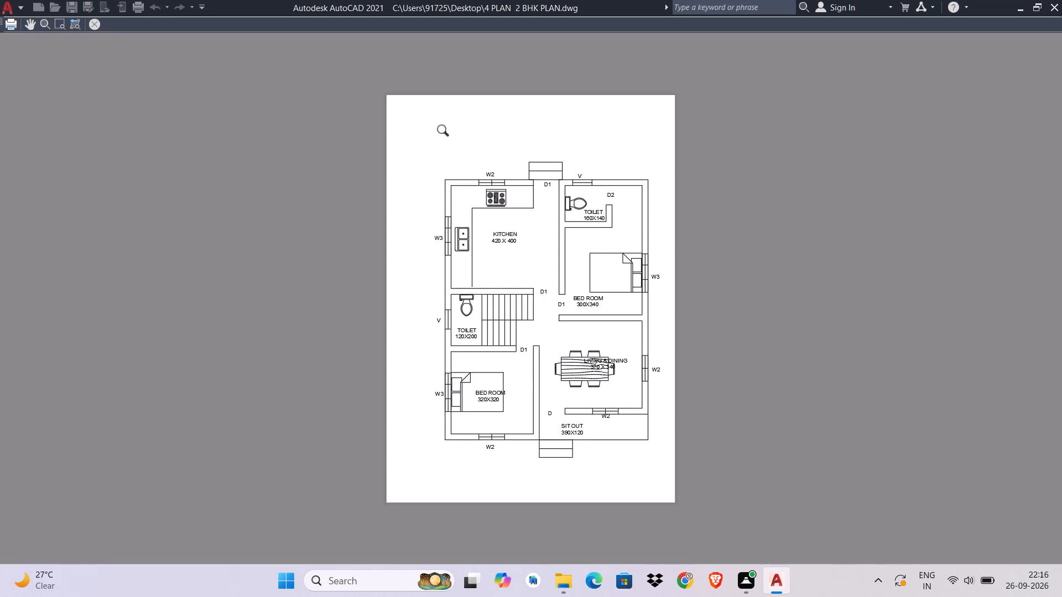
pyautogui.click(97, 22)
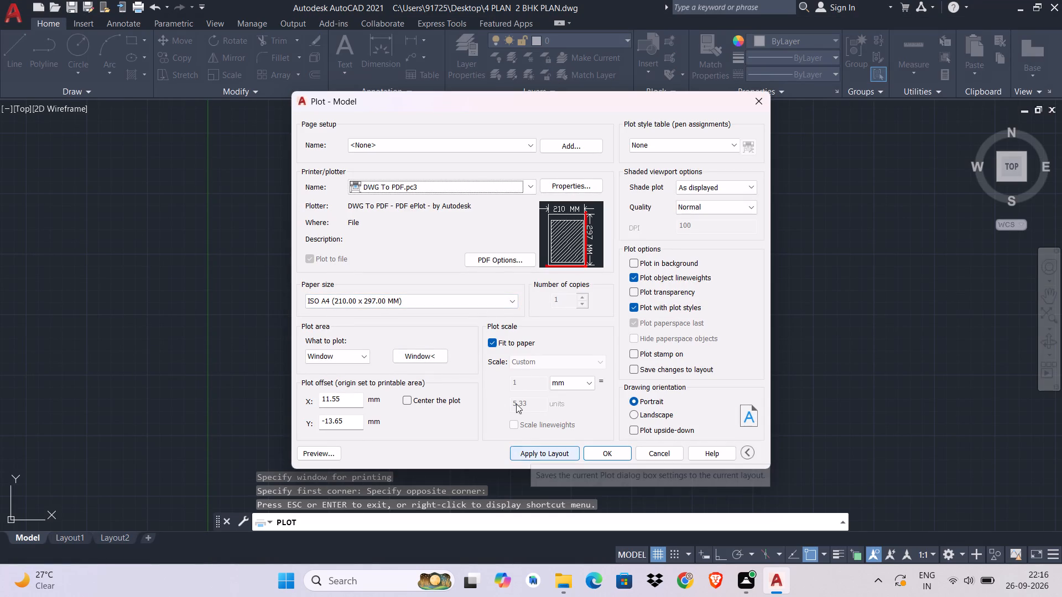
# Set the plot style table to monochrome.ctb and apply the plot settings to the layout.
pyautogui.click(644, 148)
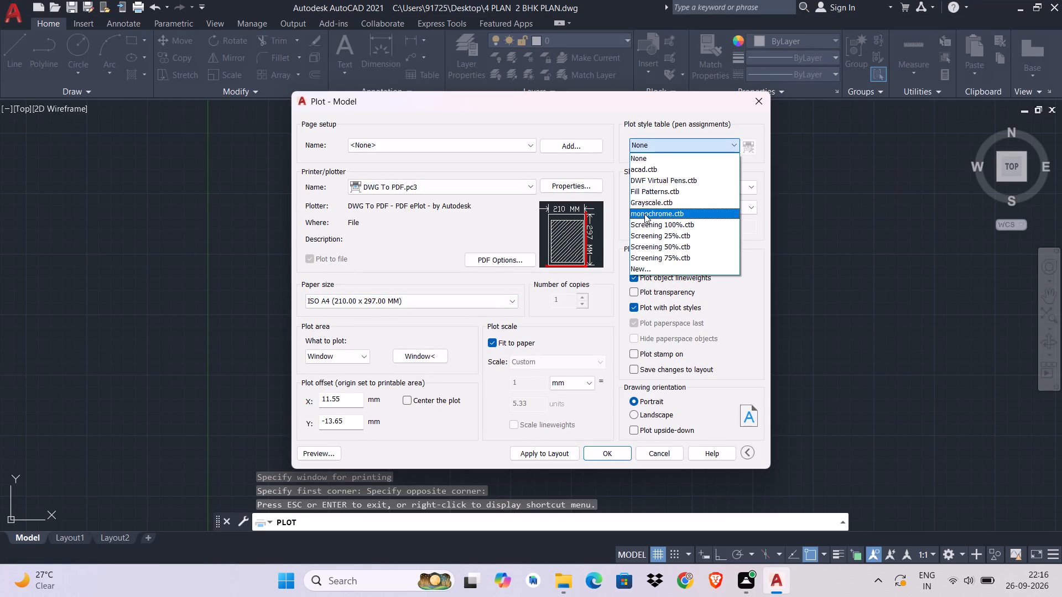
pyautogui.click(644, 214)
pyautogui.click(529, 323)
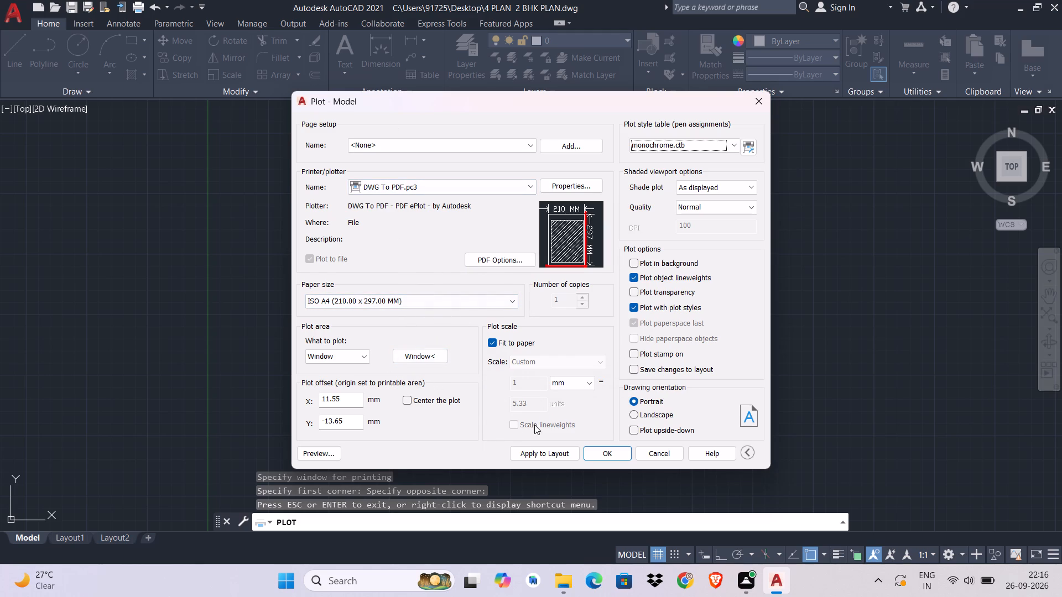
pyautogui.click(535, 454)
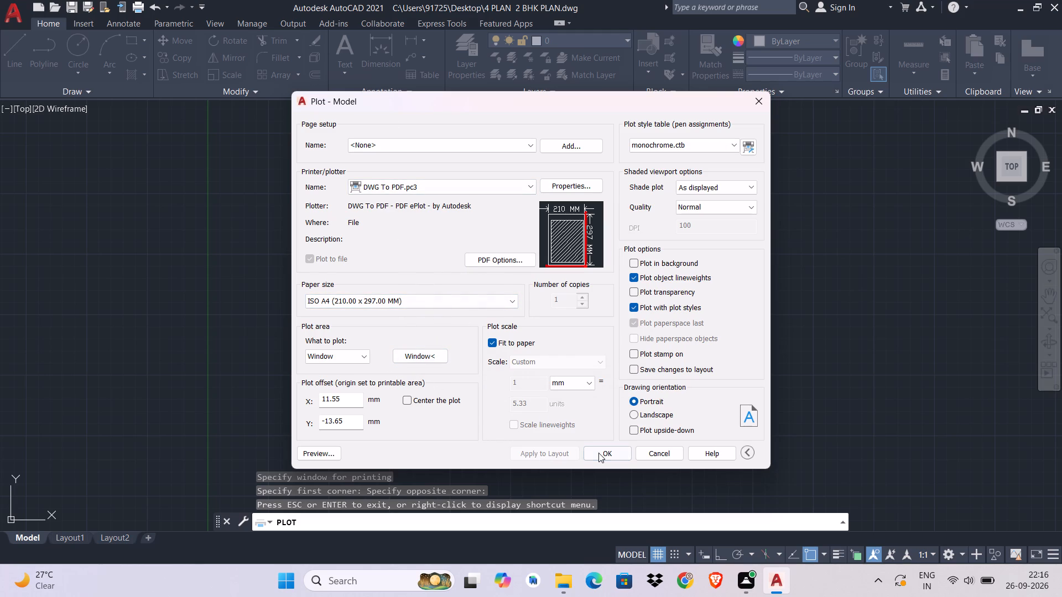
# Plot the floor plan to a PDF on the Desktop under the proposed file name, and close the opened PDF.
pyautogui.click(598, 453)
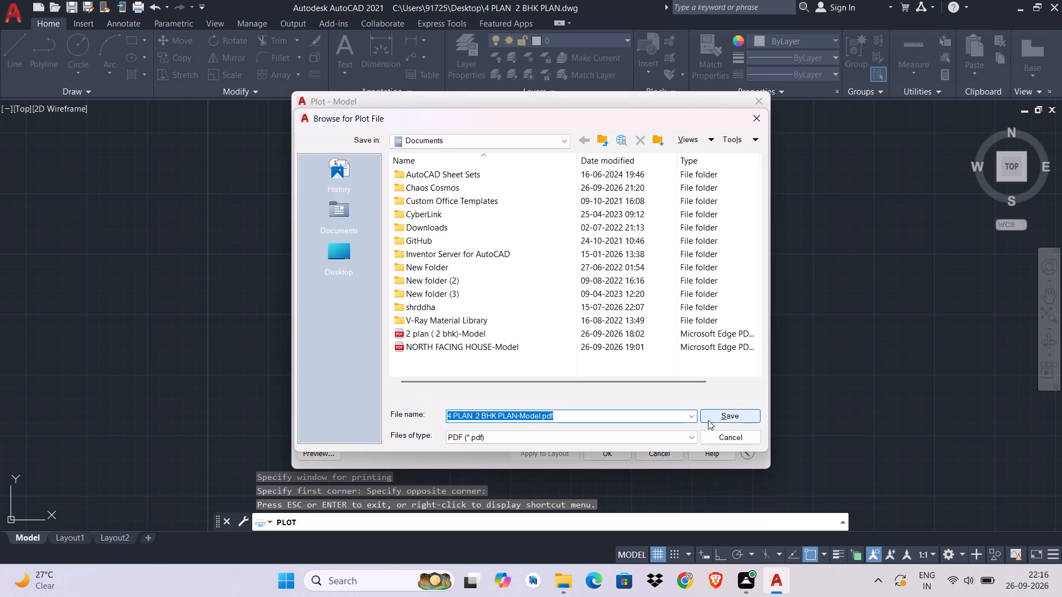
pyautogui.click(341, 245)
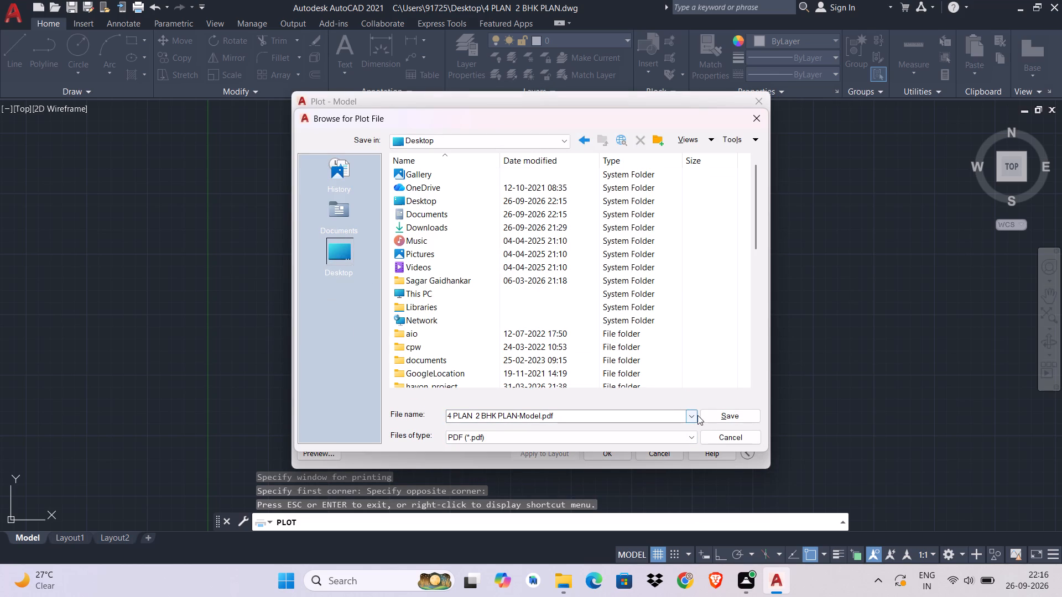
pyautogui.click(338, 251)
pyautogui.click(709, 415)
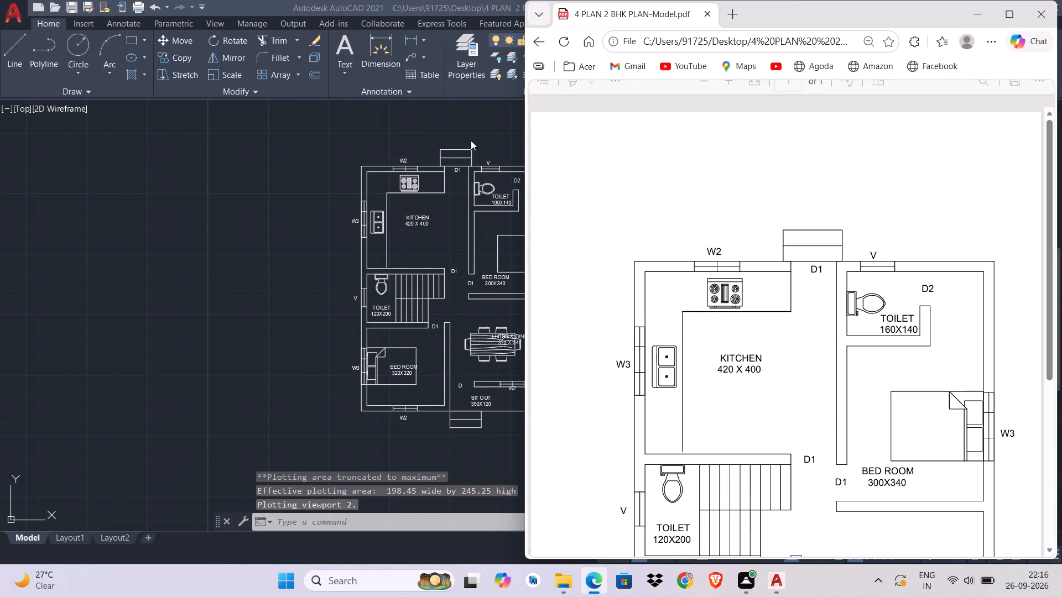
pyautogui.click(1050, 17)
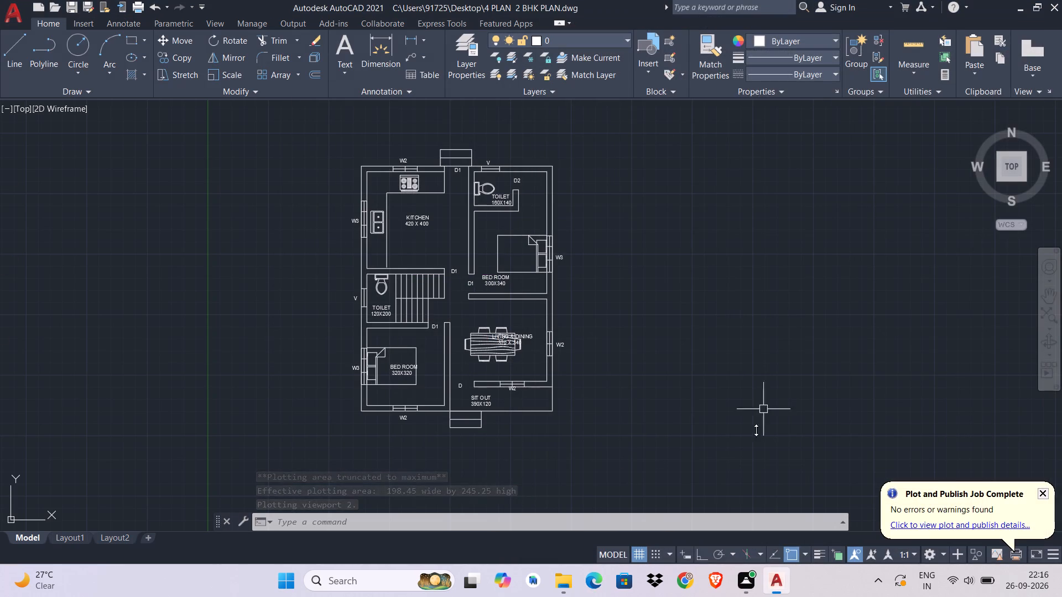